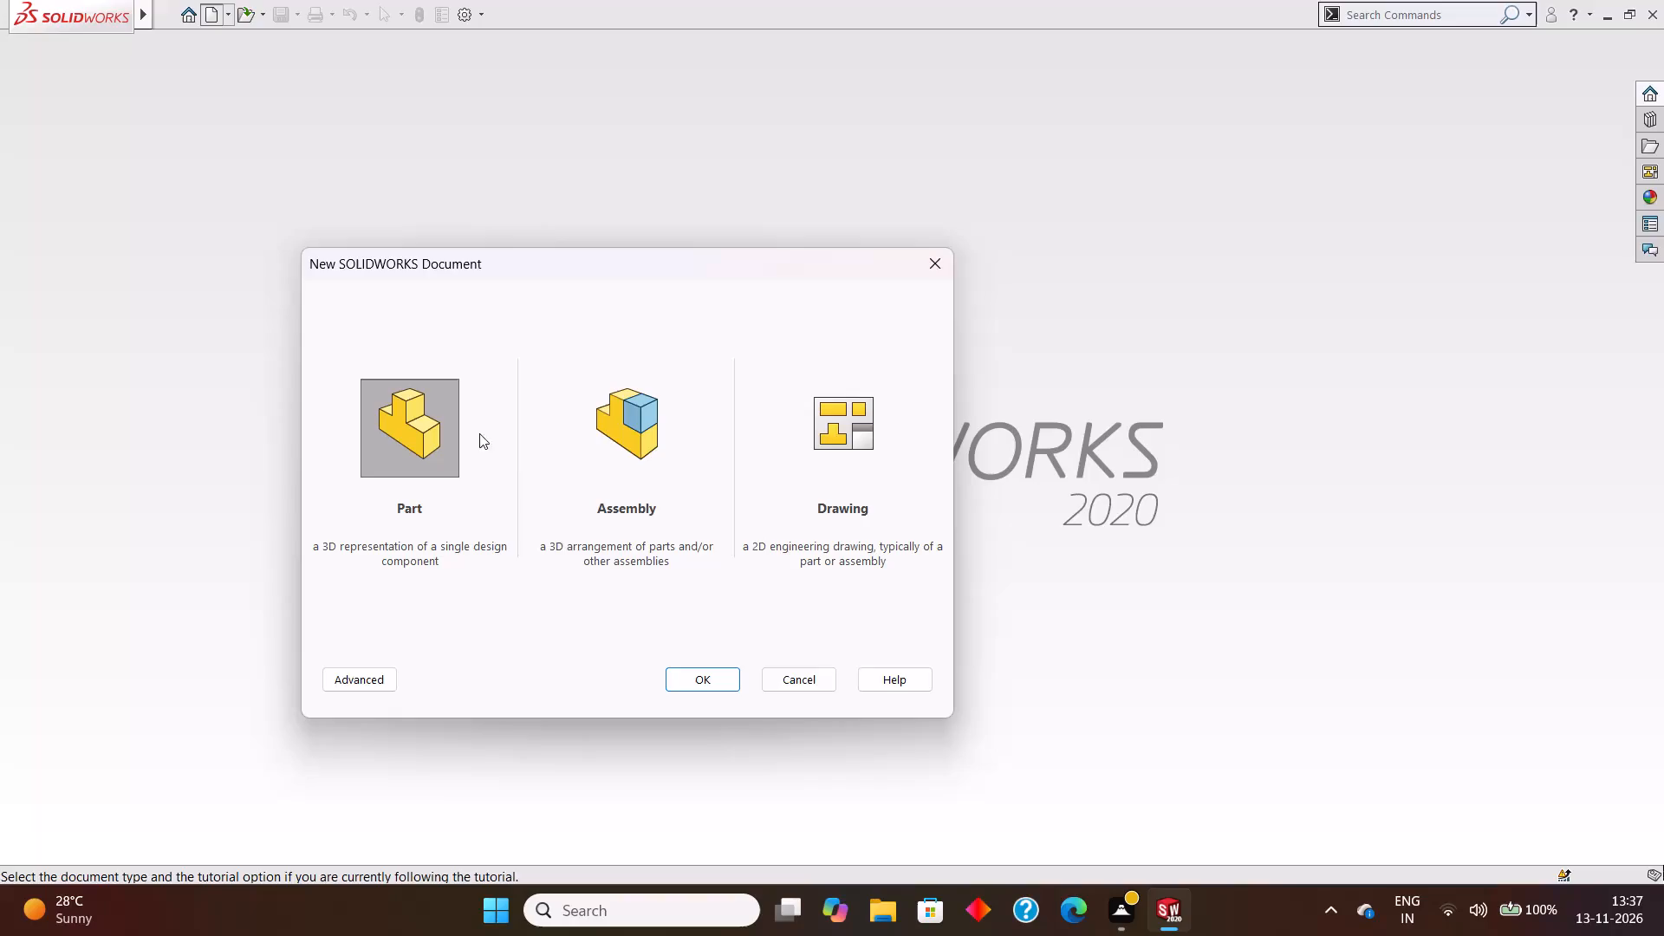
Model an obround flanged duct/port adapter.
Create a new part document.
click(696, 677)
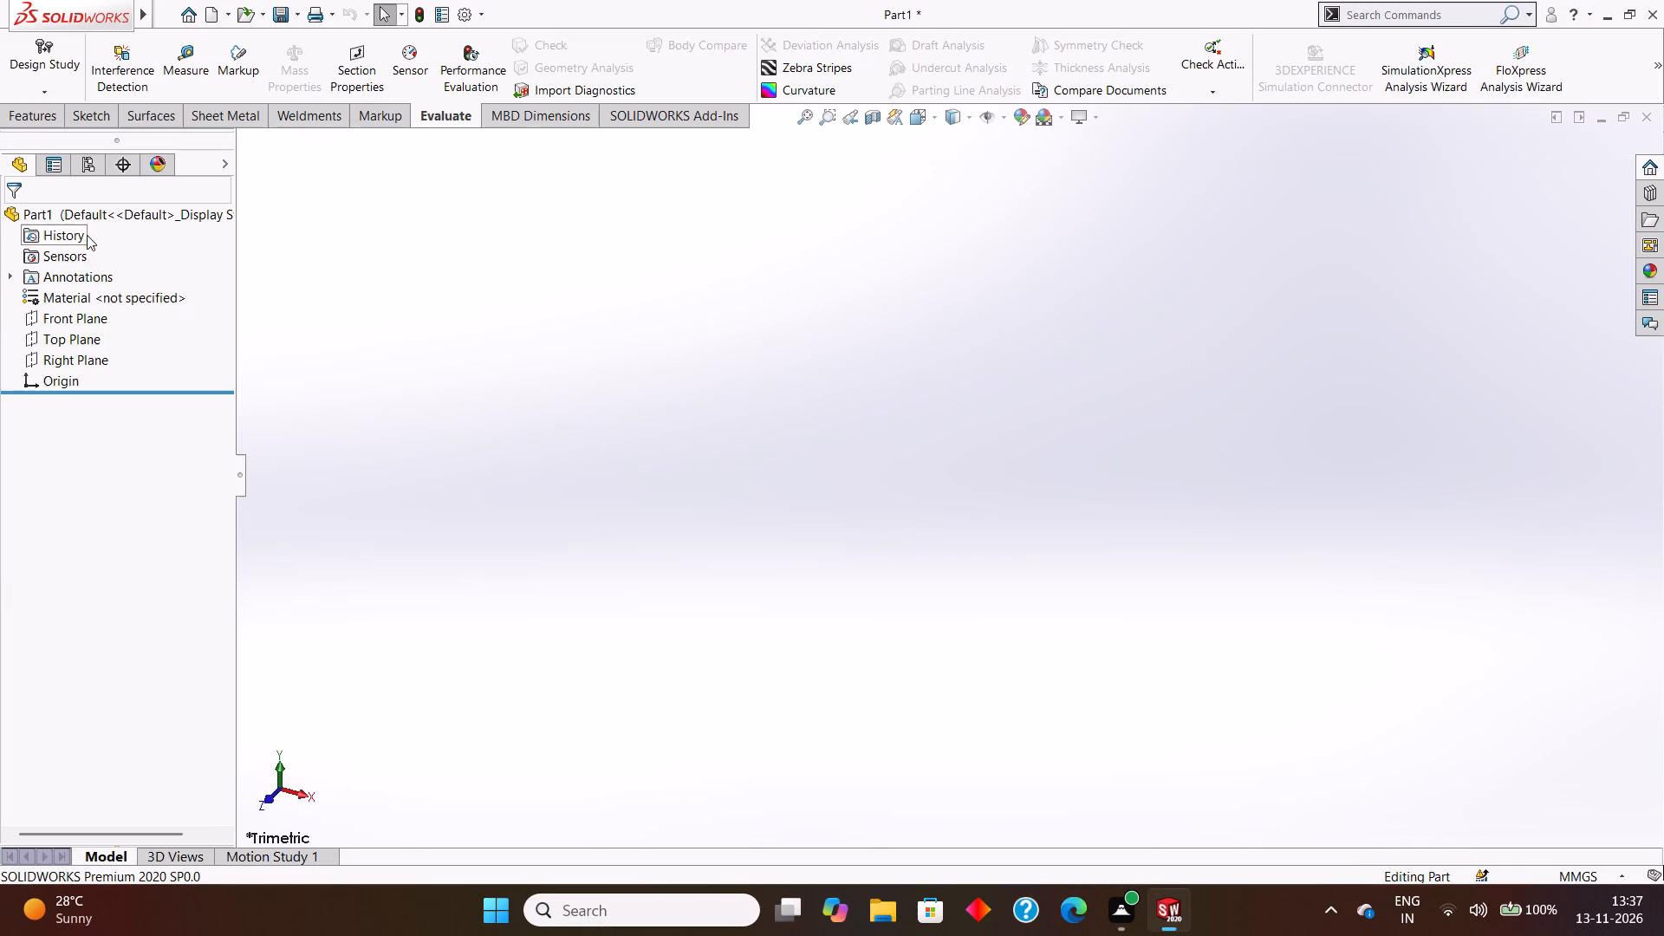
Start a sketch on the Front Plane and draw a horizontal line 22.5 mm long from the origin.
click(81, 317)
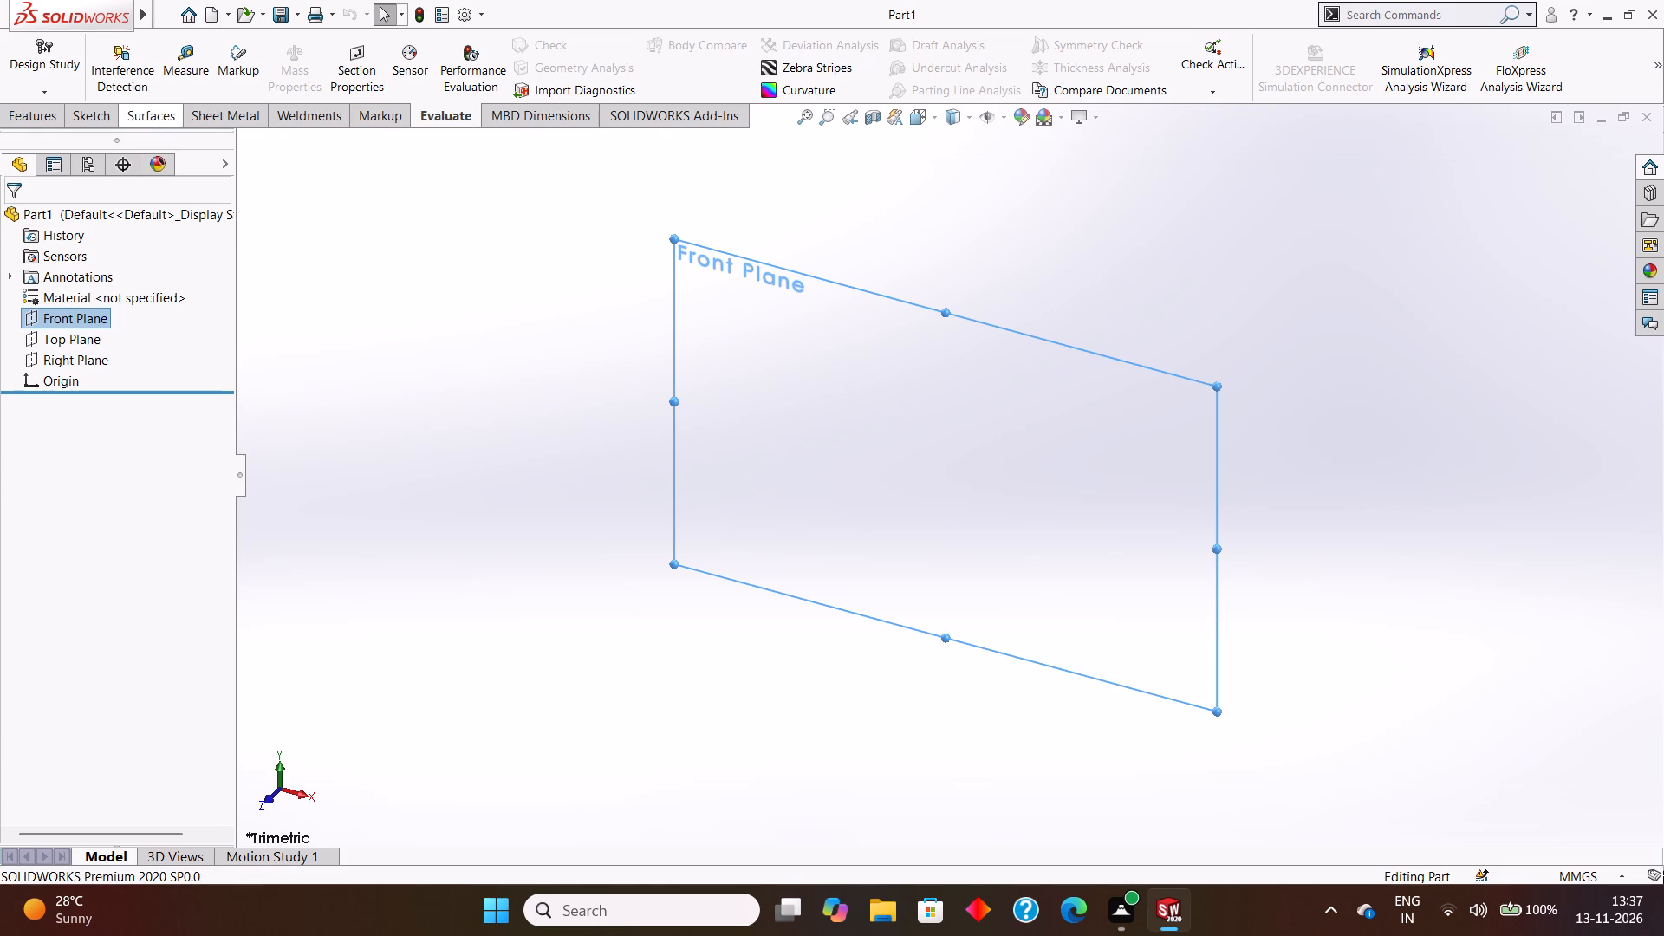
click(91, 111)
click(160, 41)
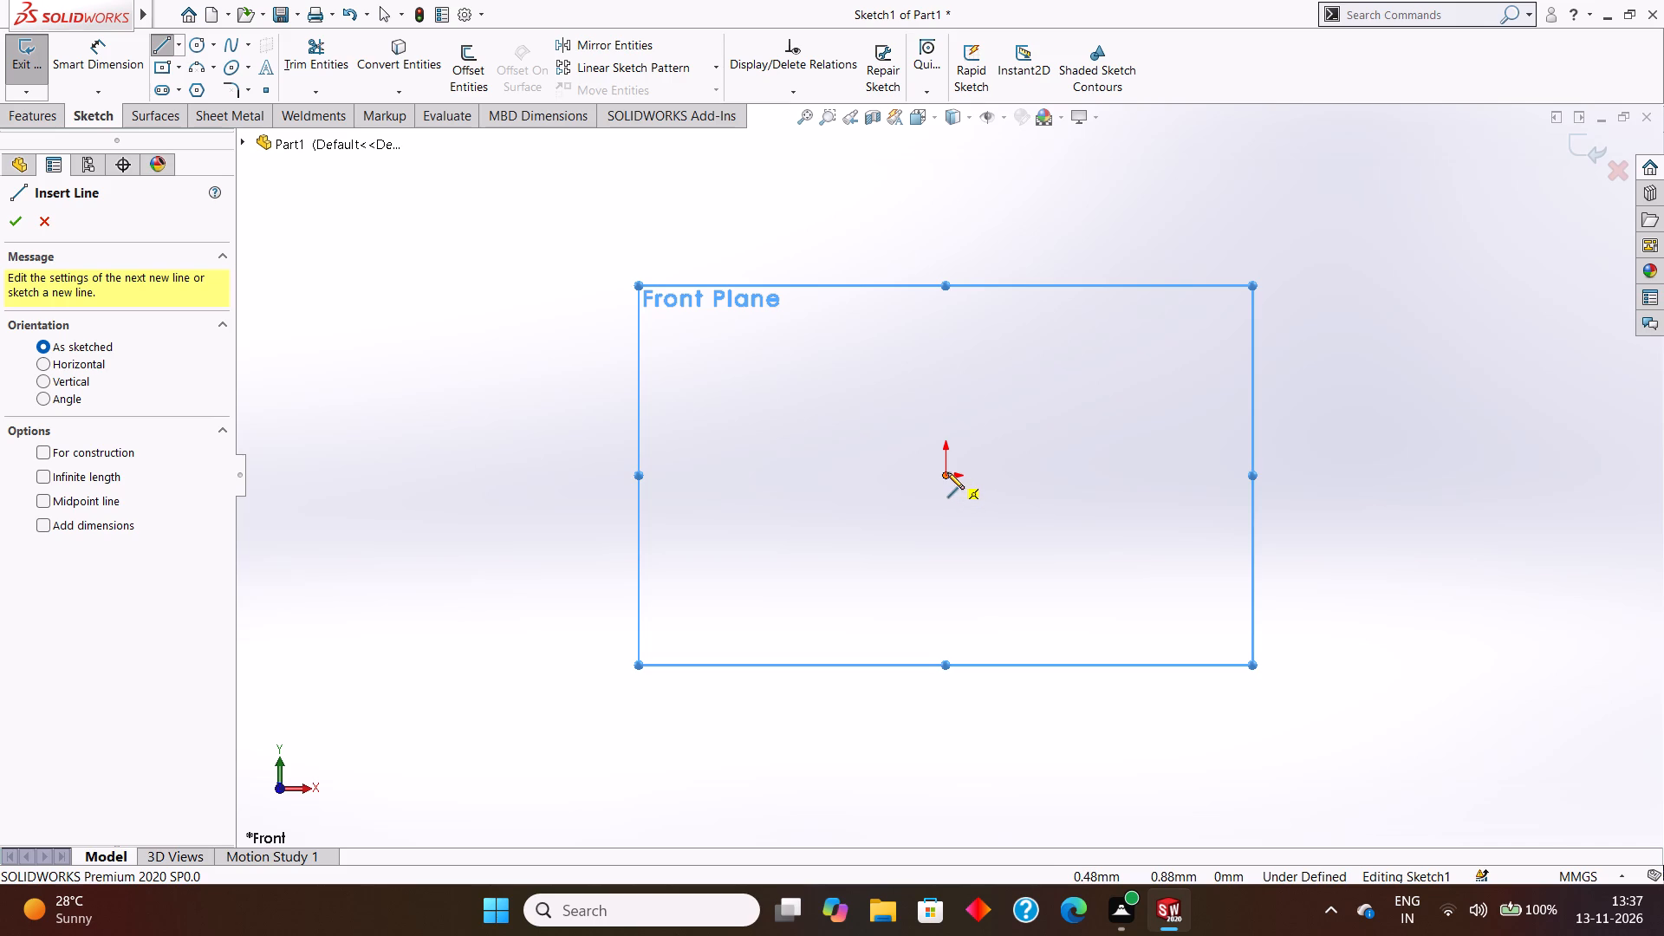
click(947, 472)
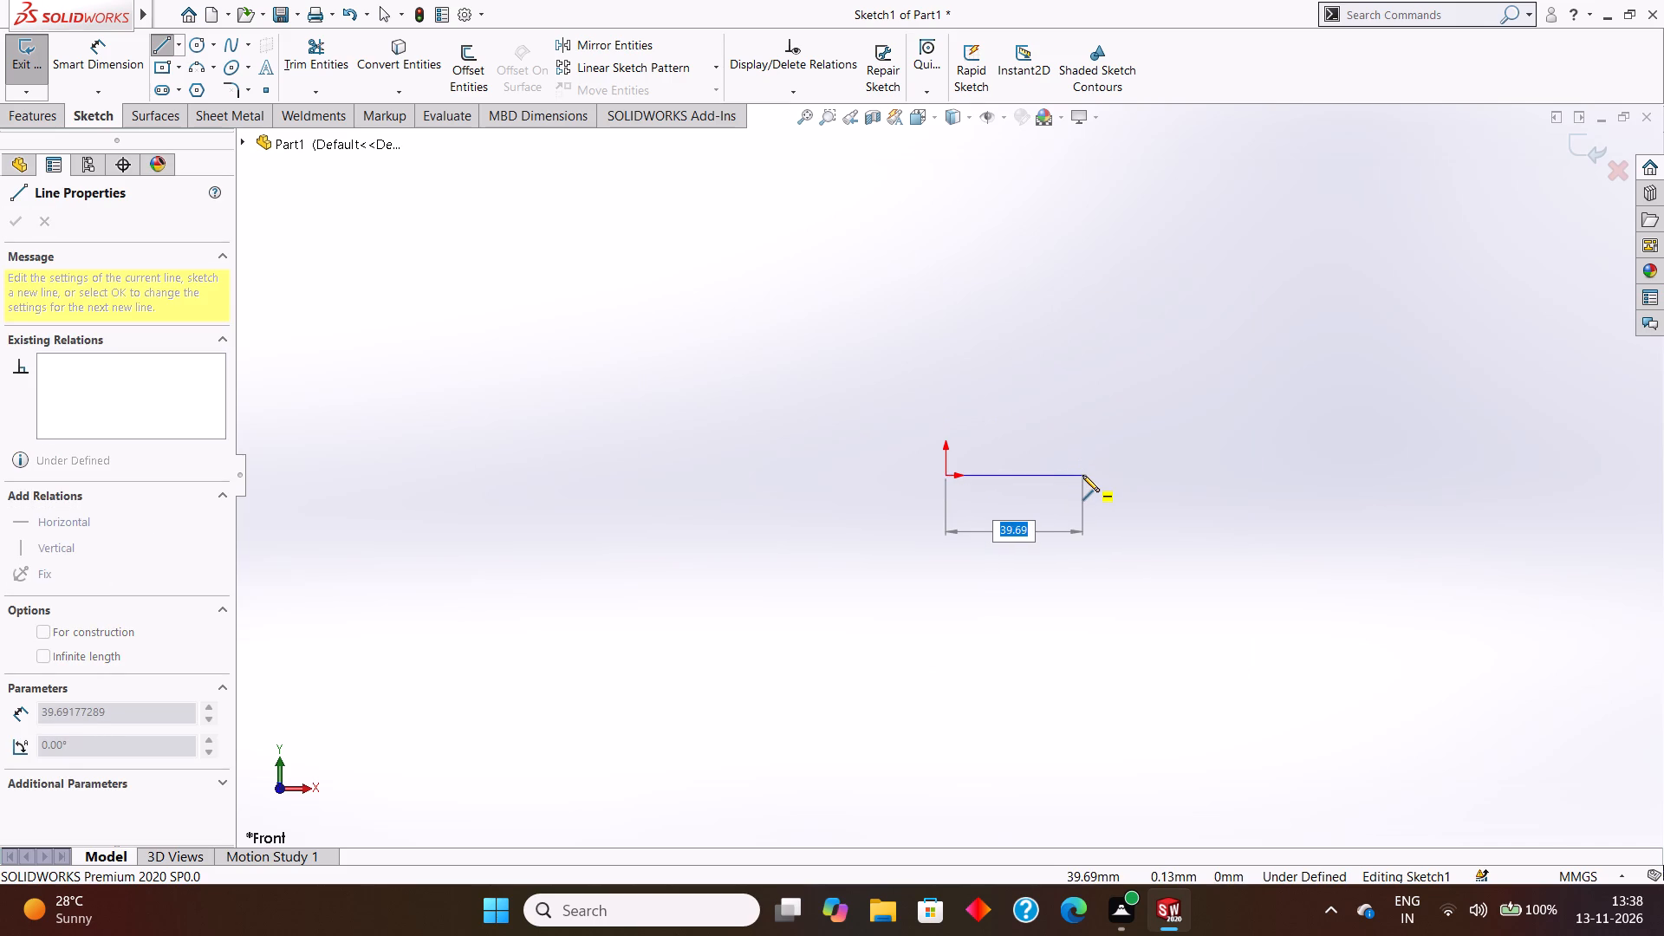
text(22.)
key(5)
key(Return)
key(Escape)
key(Escape)
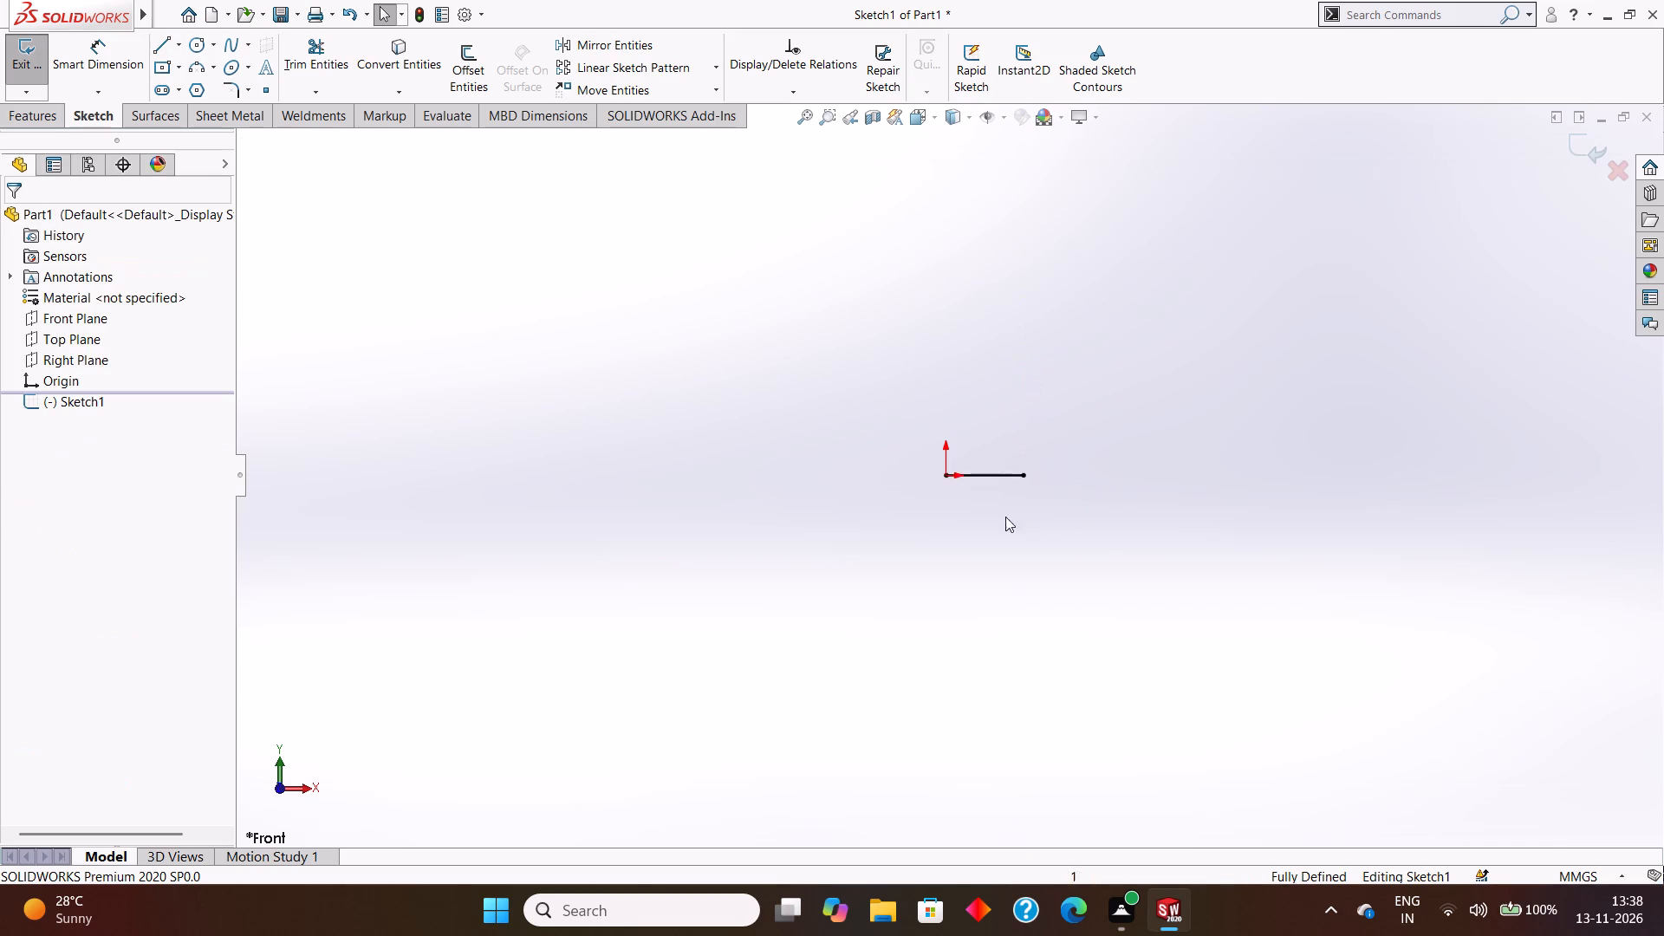
Convert the horizontal line into construction geometry.
scroll(1011, 510, down, 3)
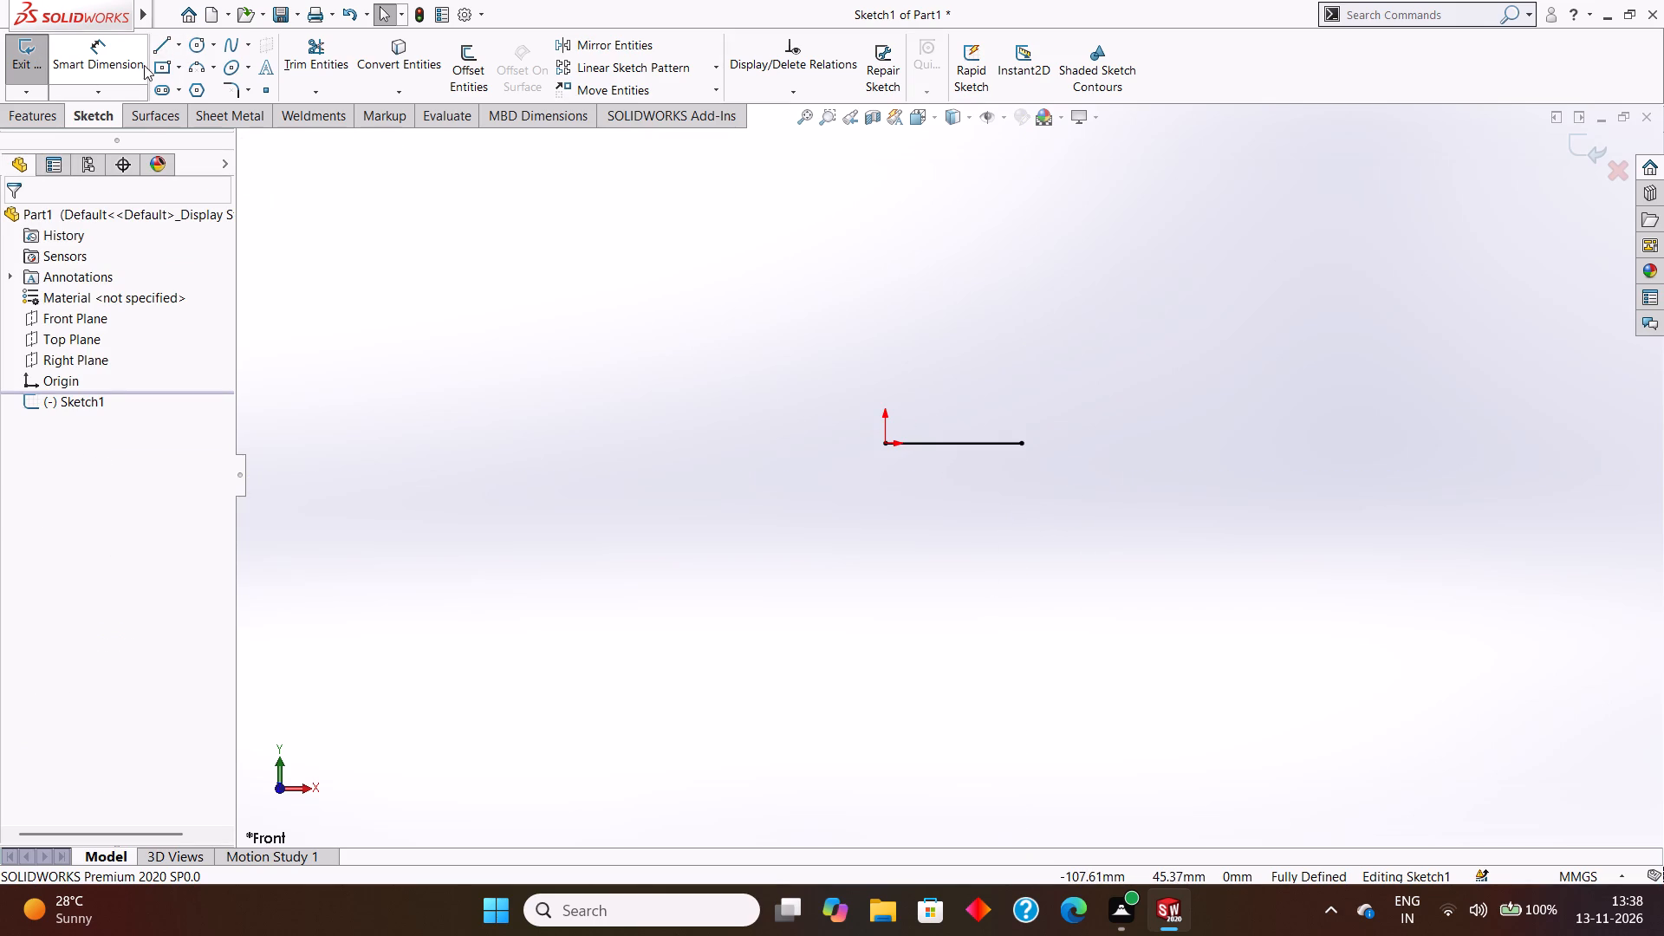
key(Escape)
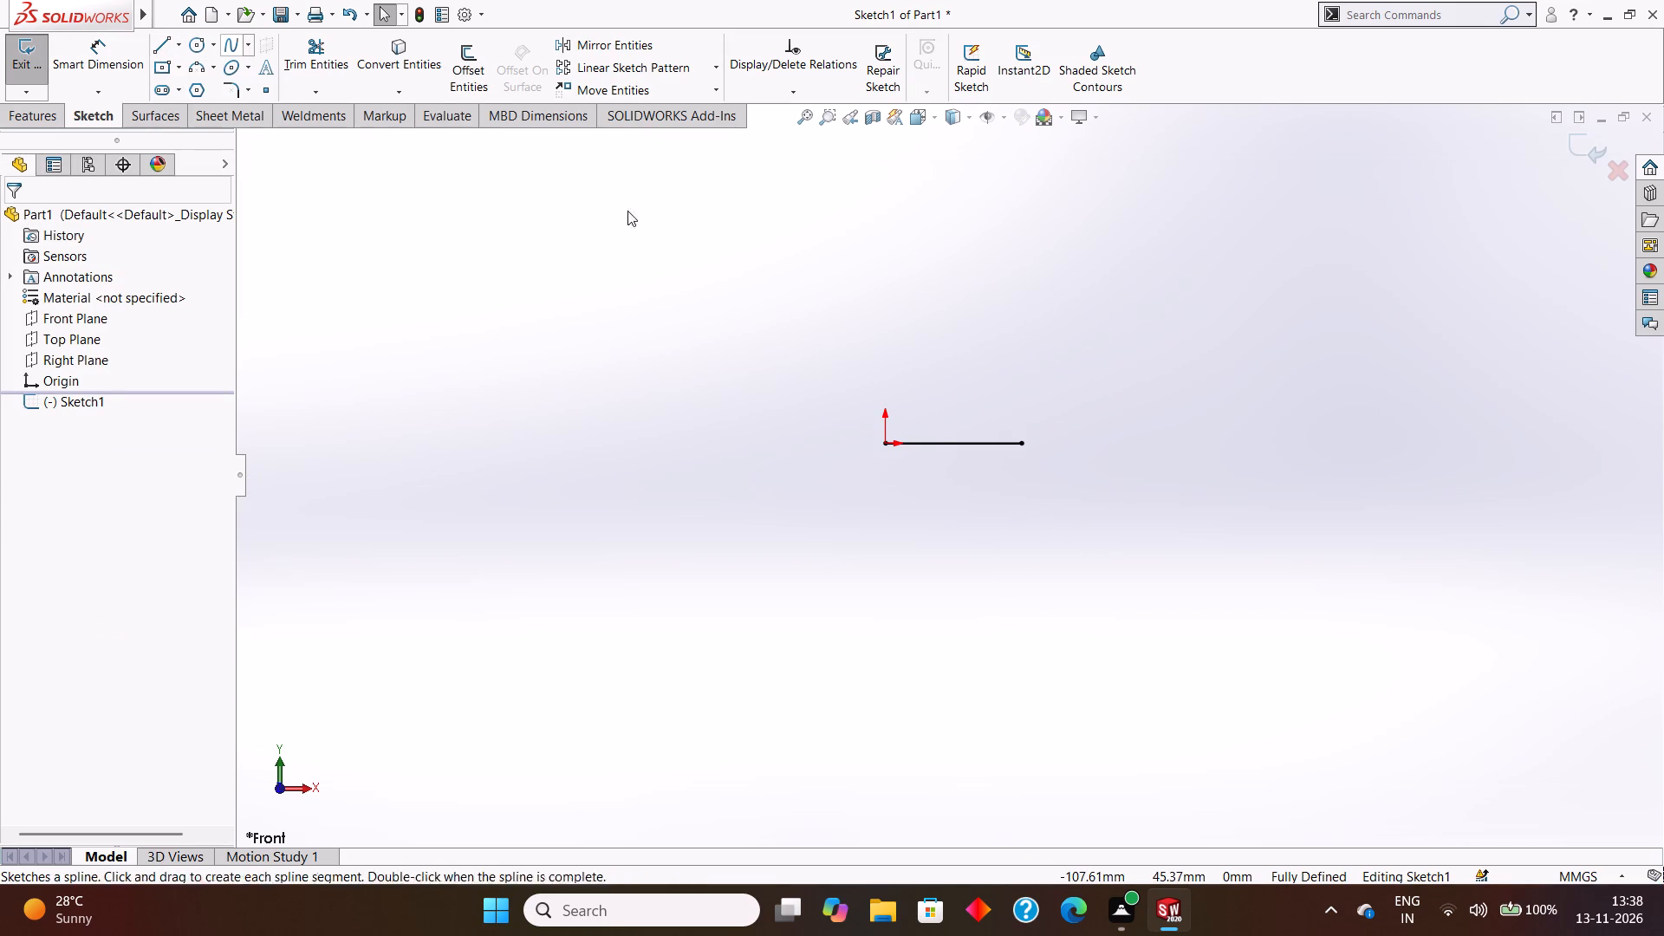
click(951, 444)
right_click(952, 445)
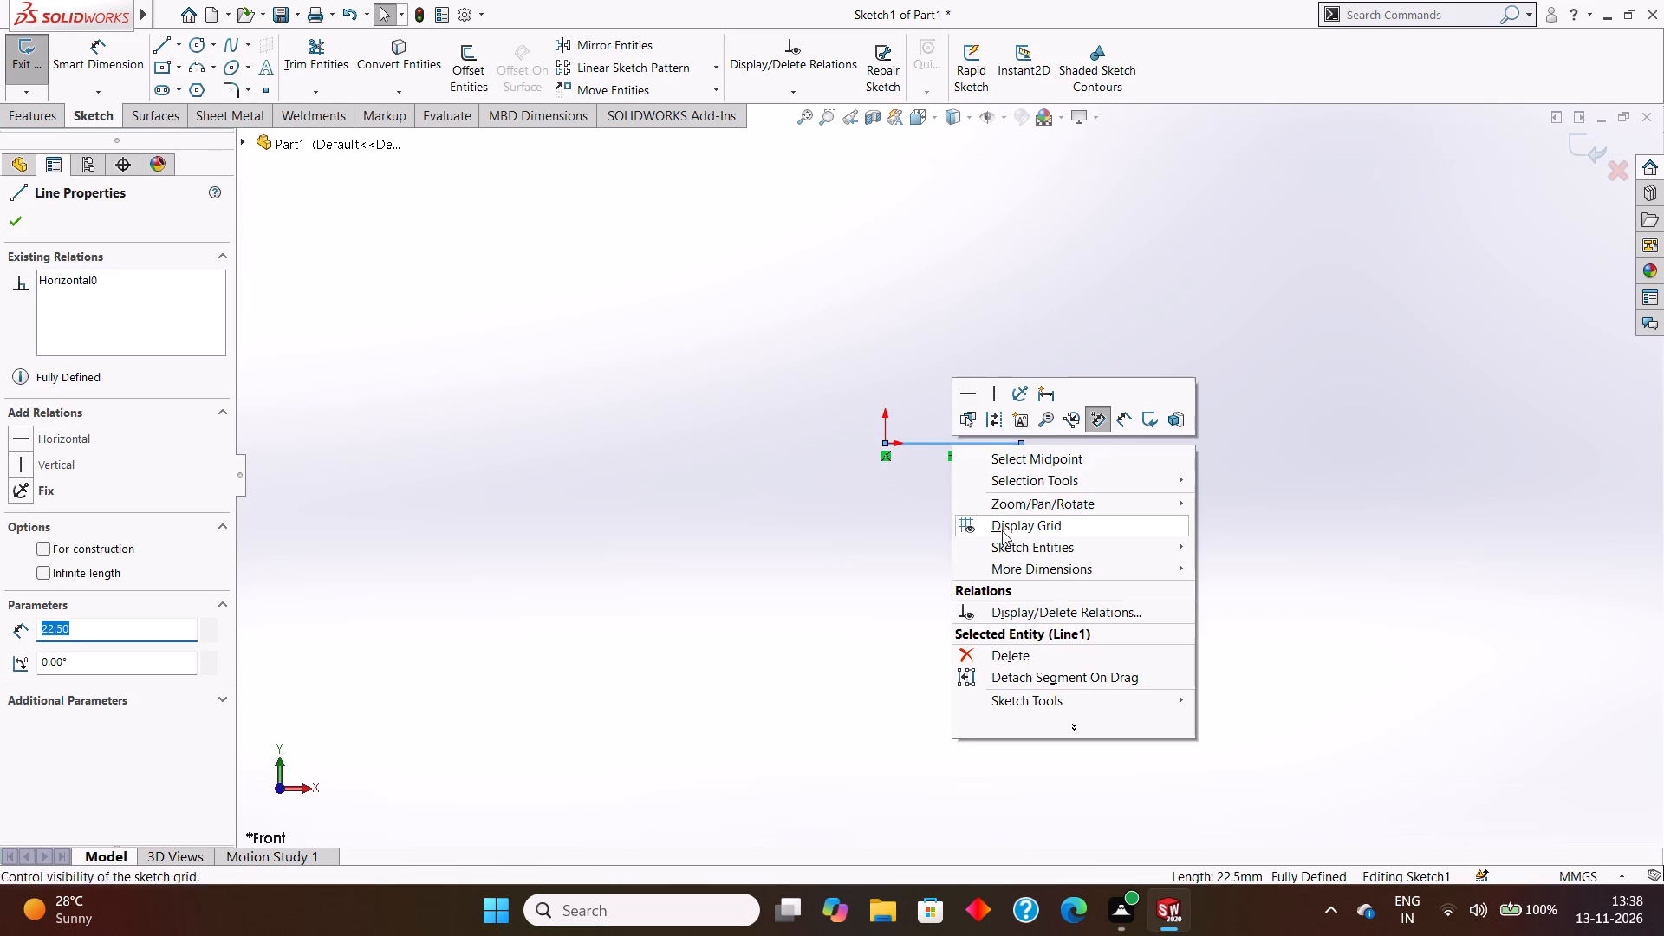
click(994, 419)
key(Escape)
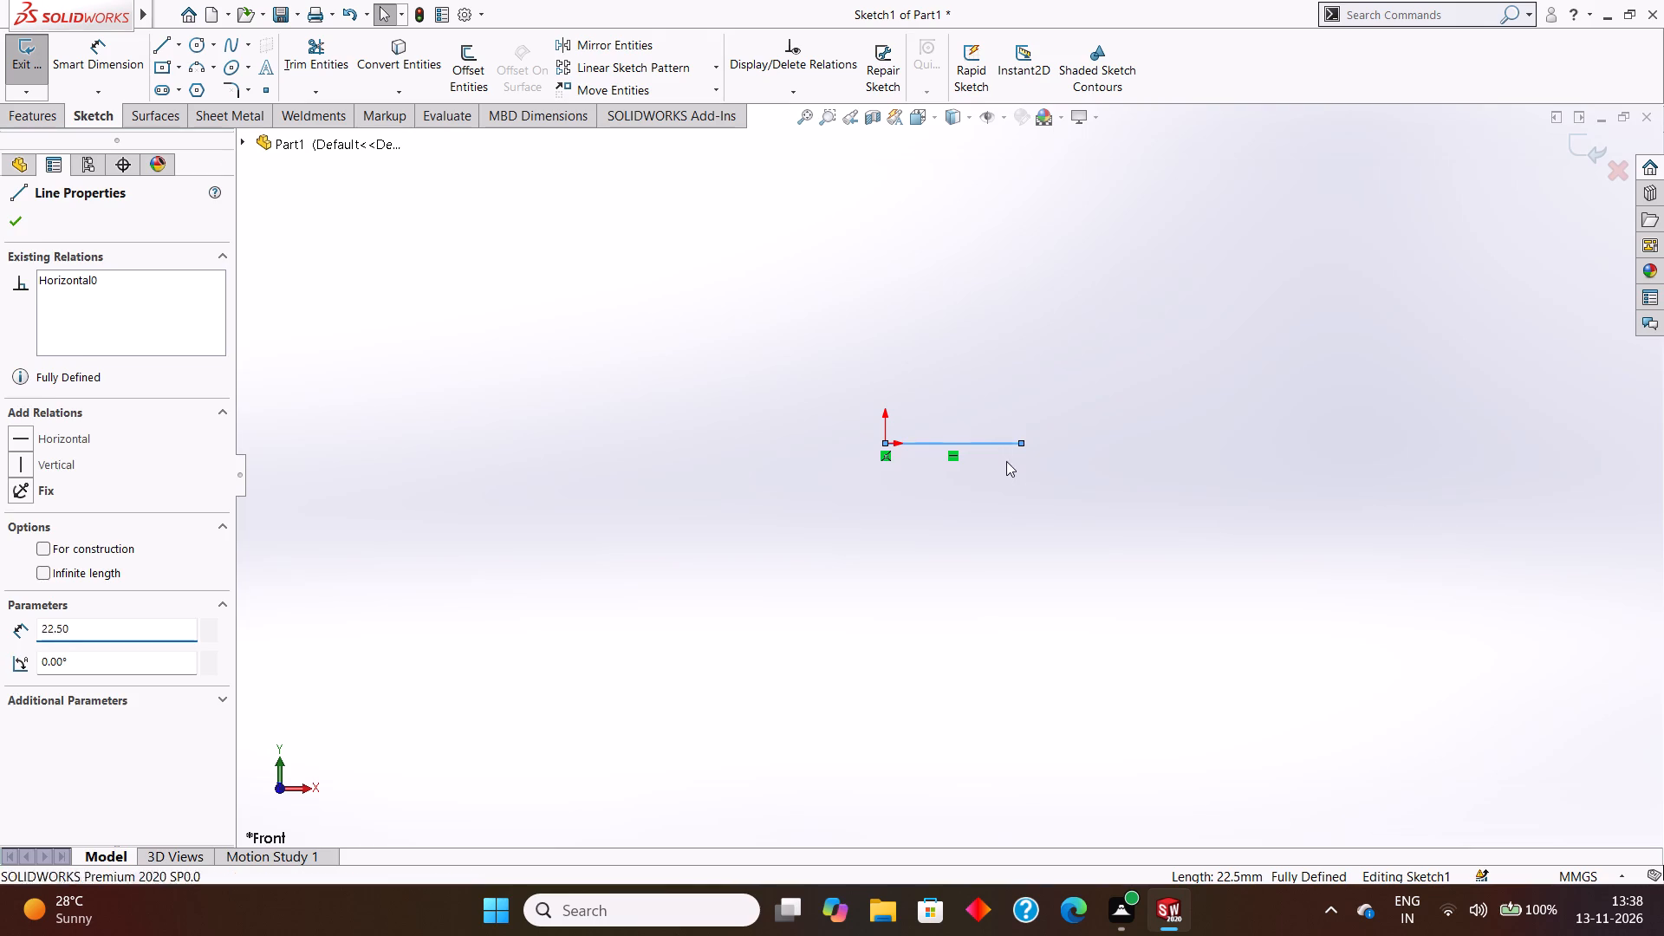
key(Escape)
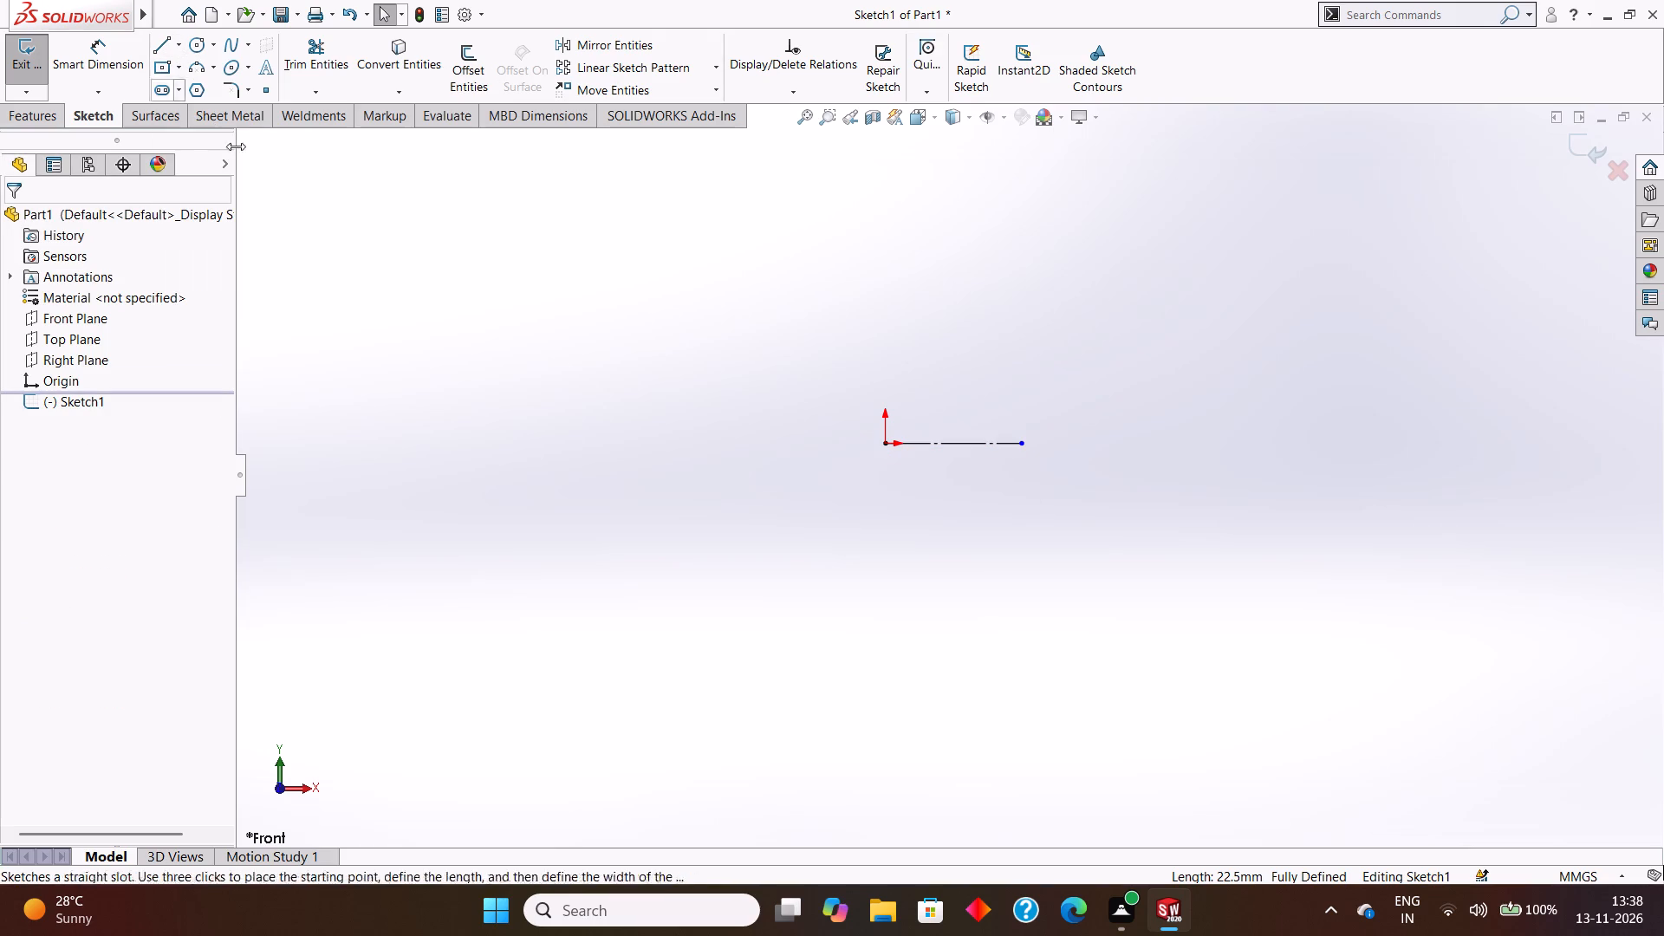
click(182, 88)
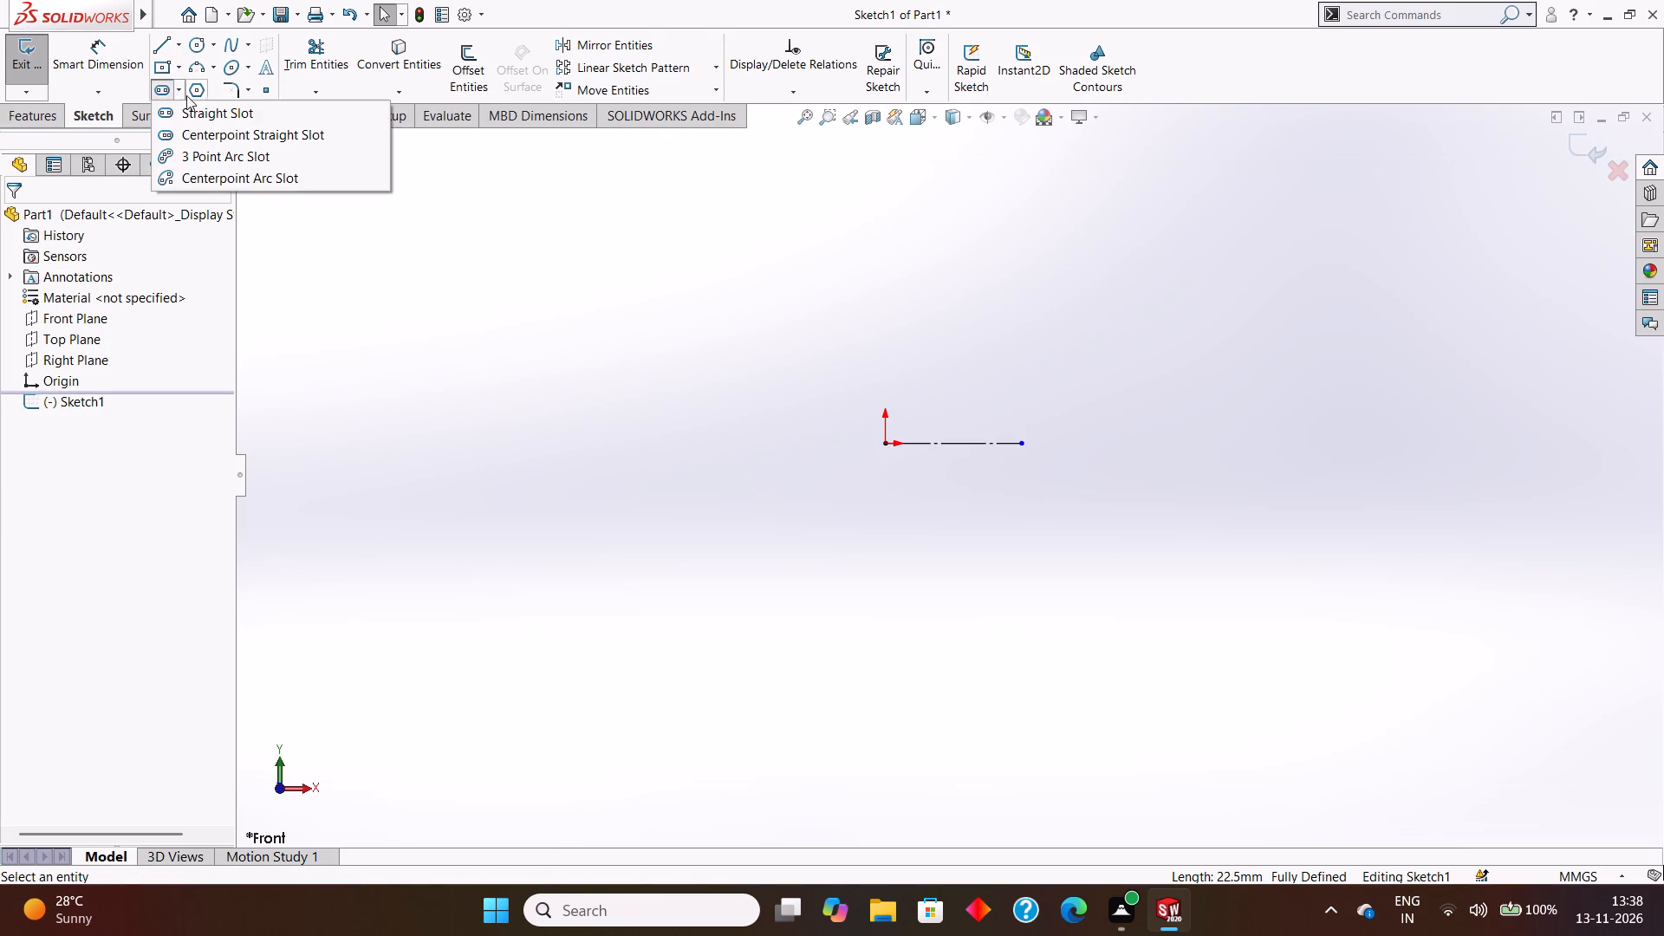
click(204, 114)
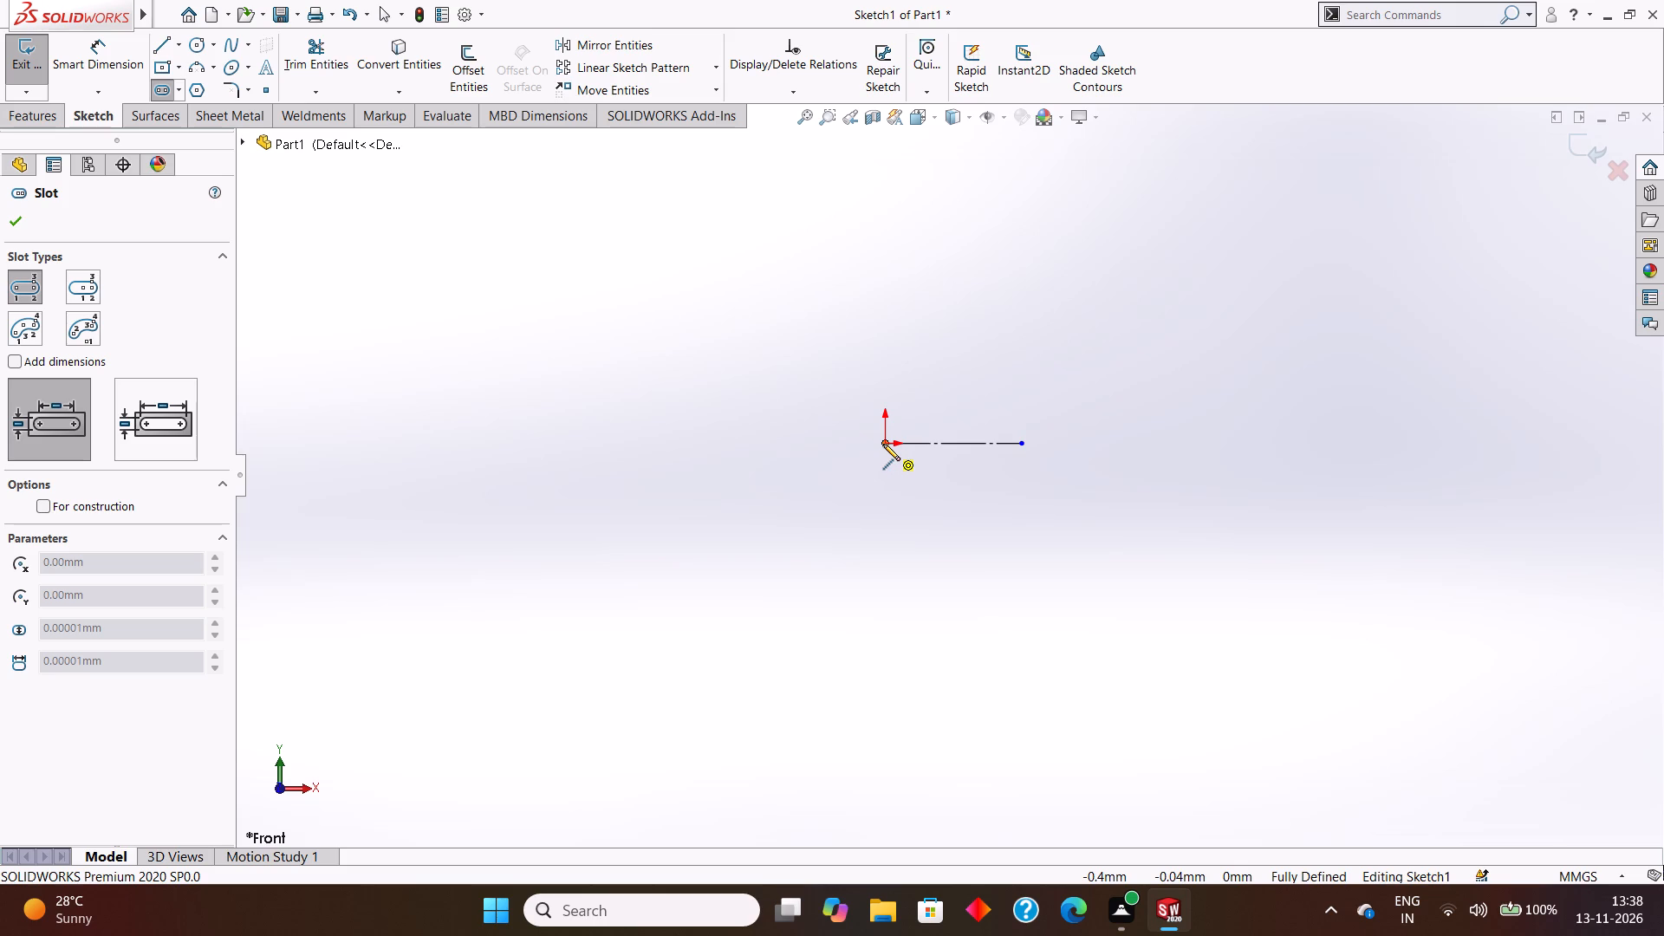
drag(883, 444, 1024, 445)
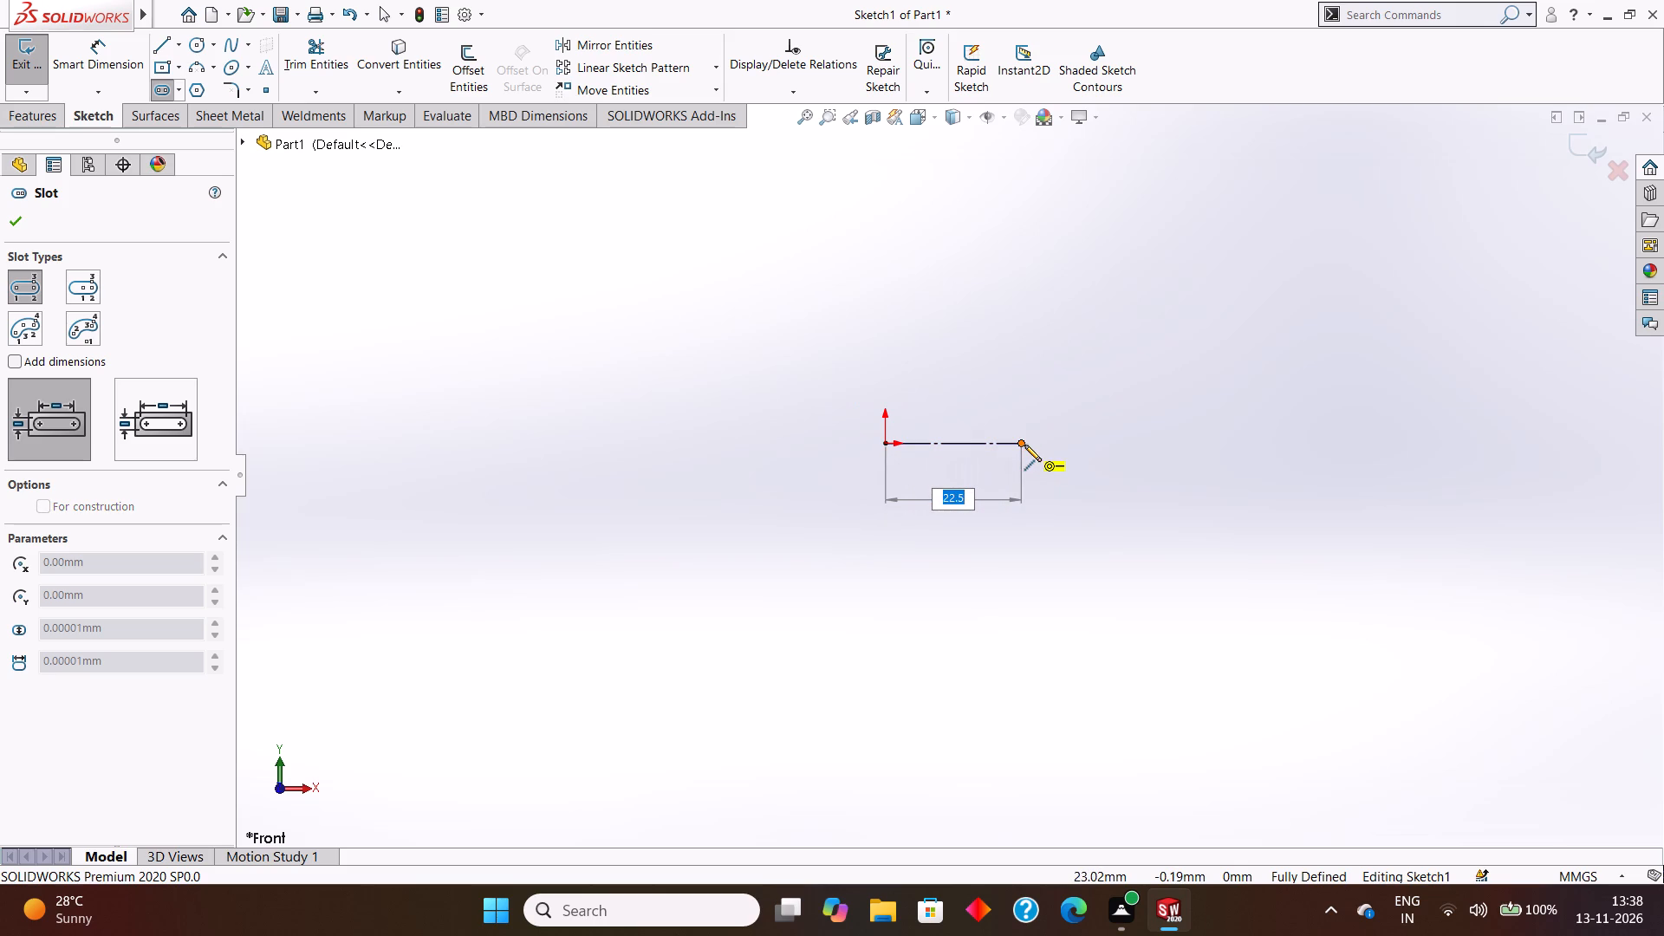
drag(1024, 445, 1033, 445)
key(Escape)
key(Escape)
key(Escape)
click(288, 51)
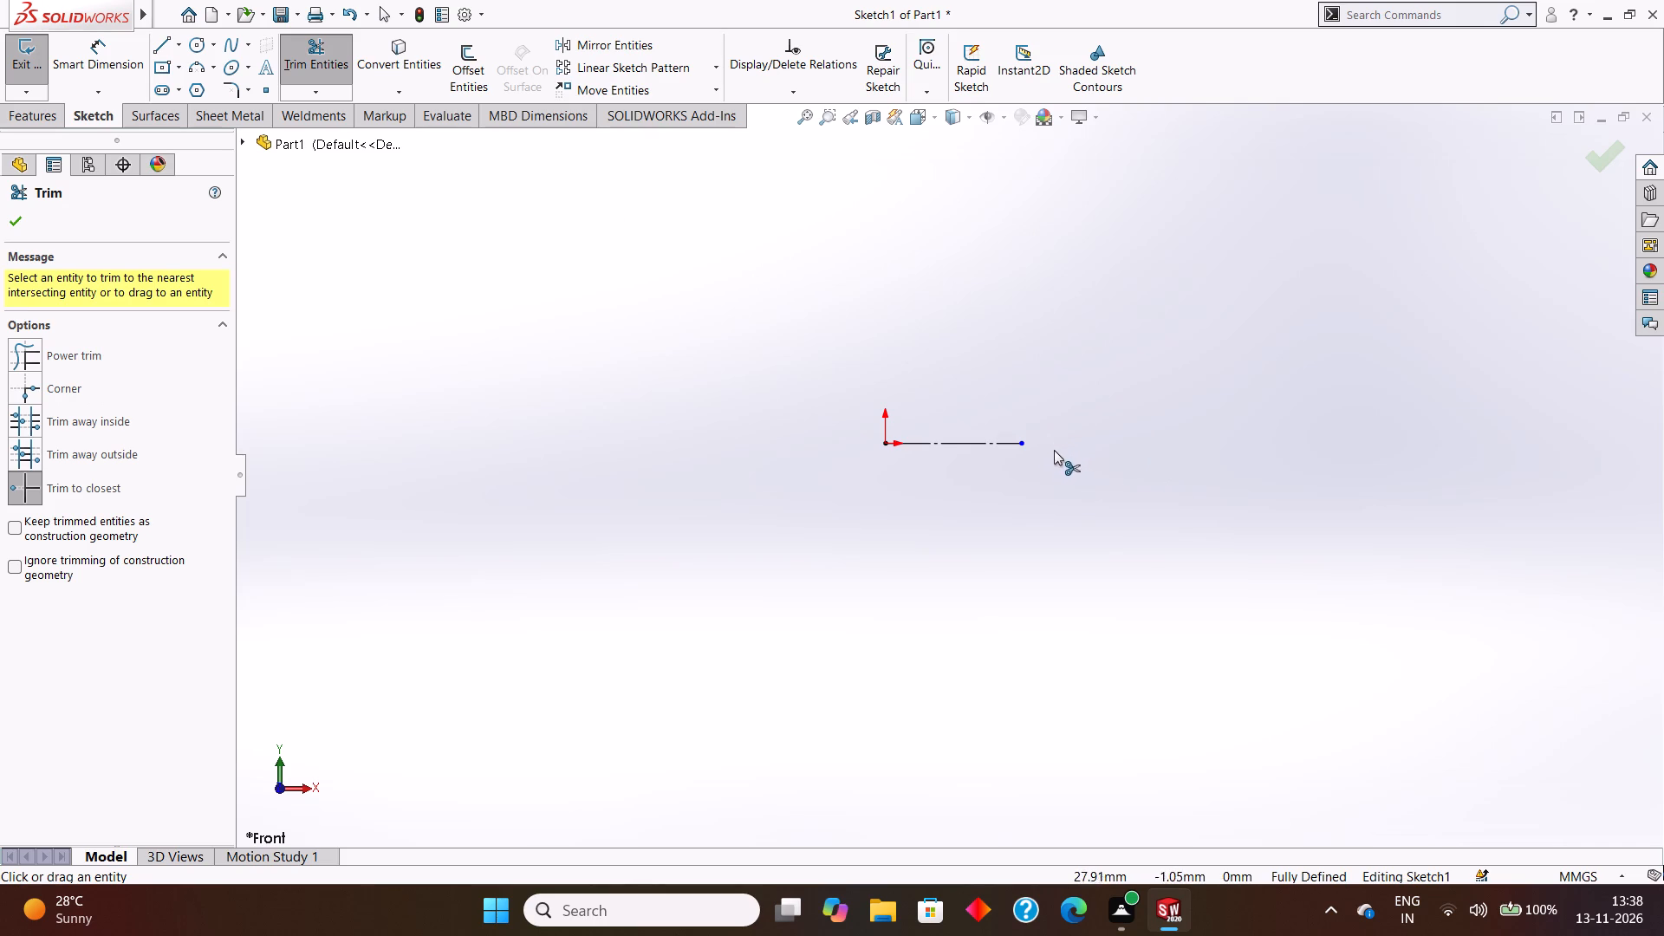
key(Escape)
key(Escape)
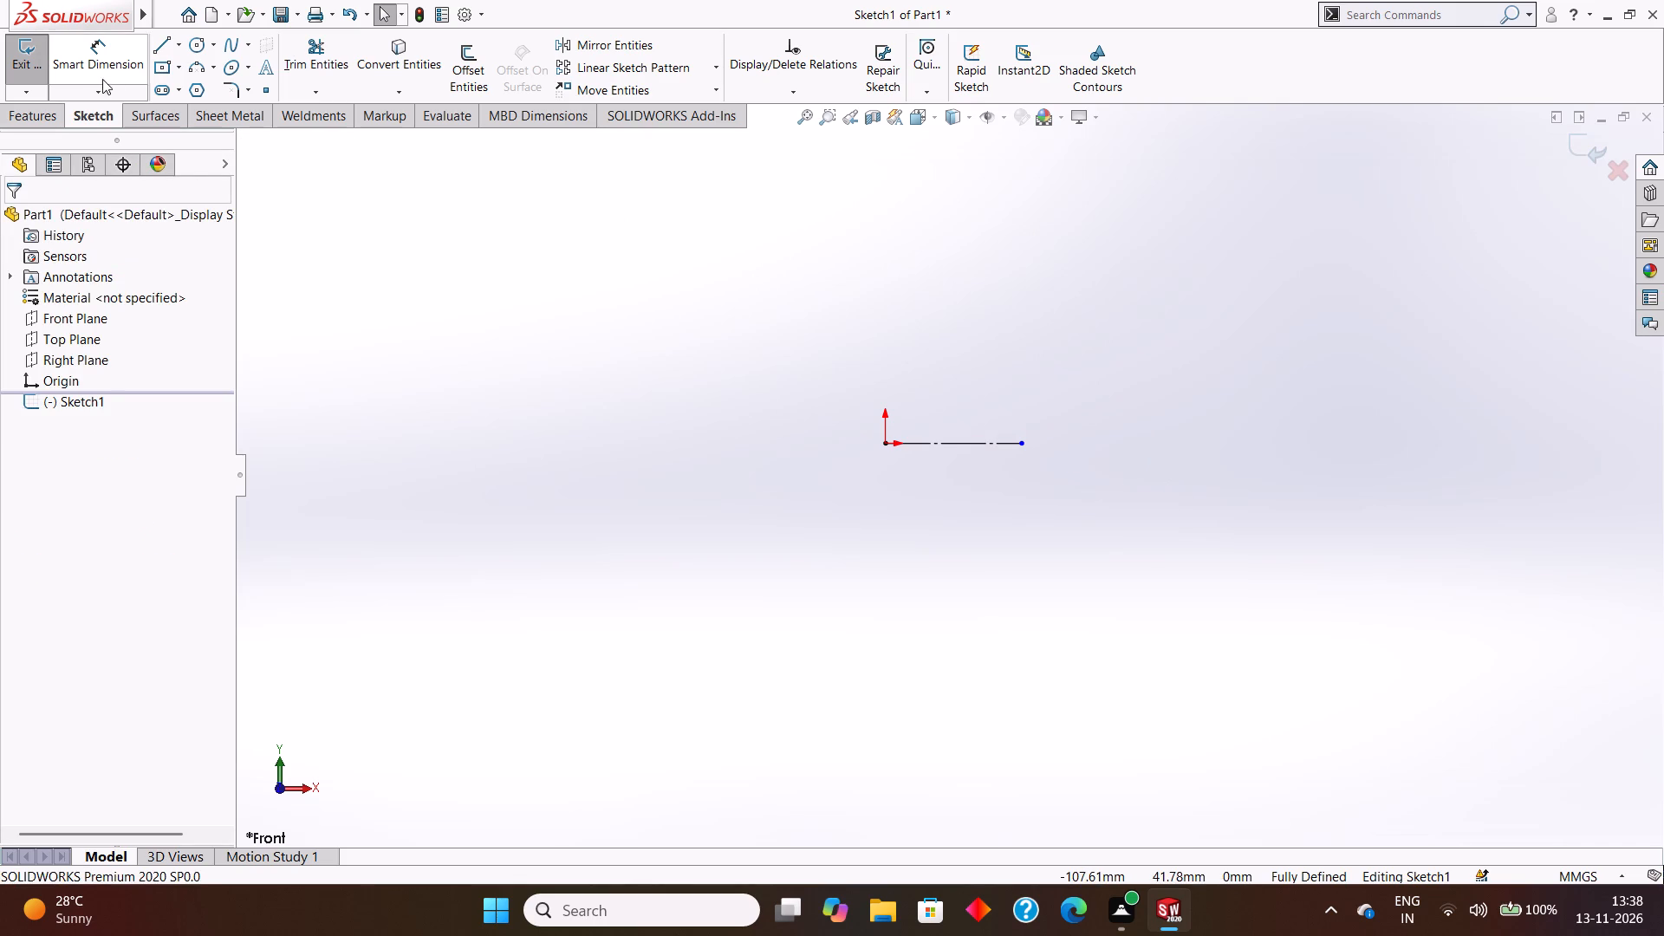
Add a 22.5 mm length dimension below the construction line.
click(105, 63)
click(973, 446)
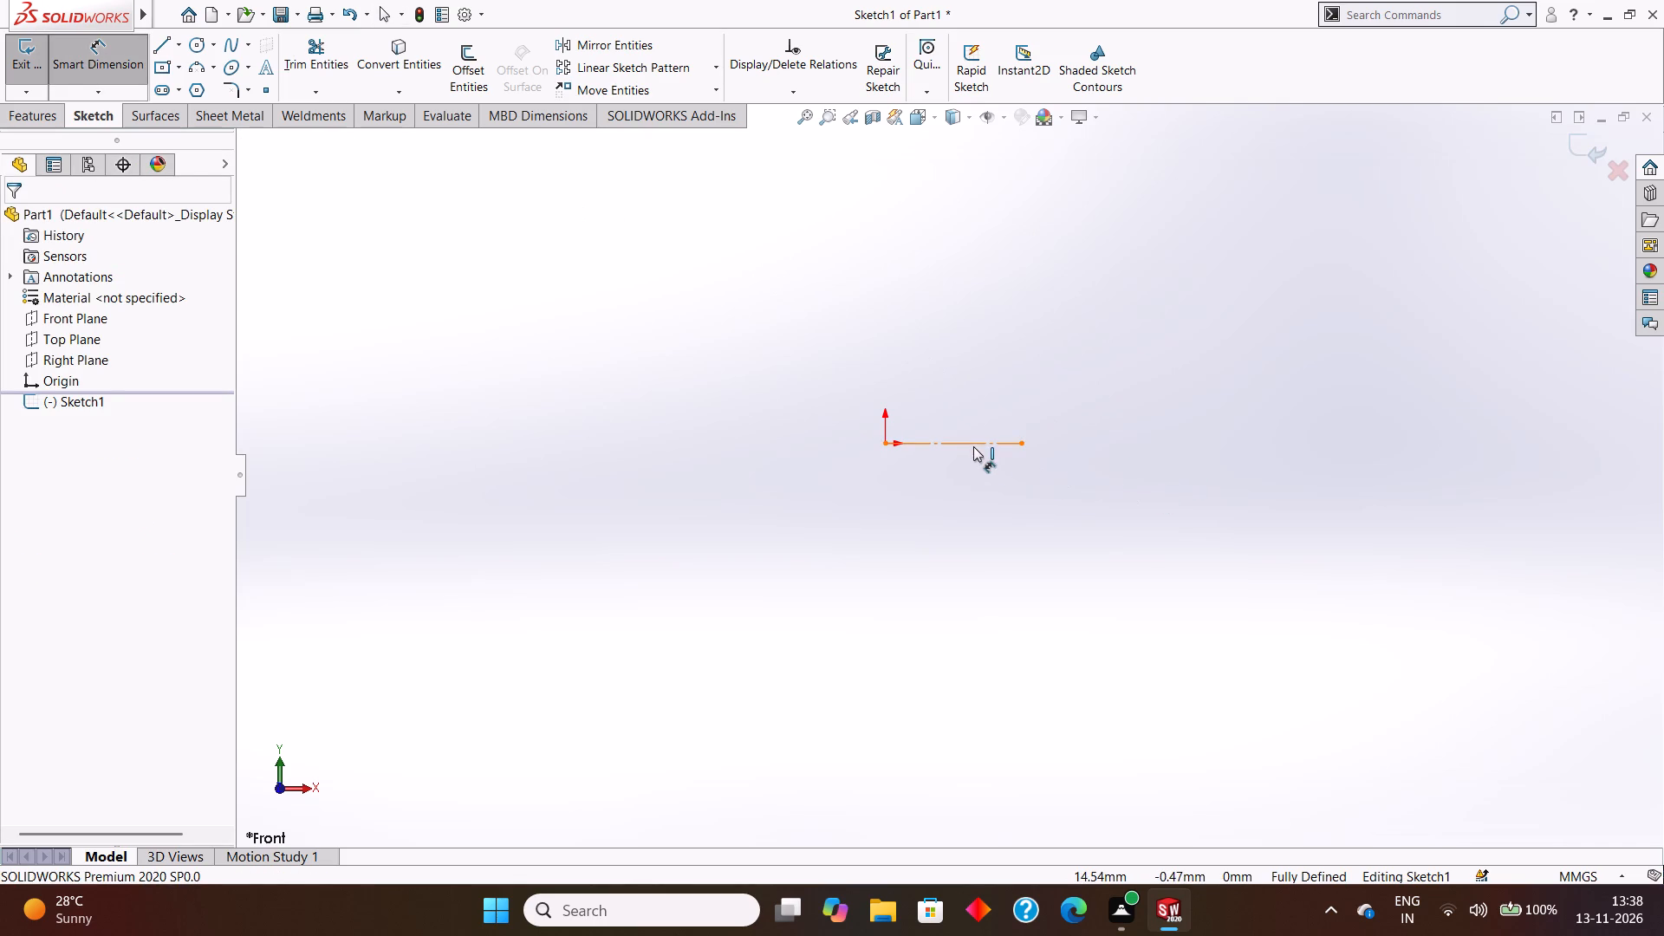
click(967, 507)
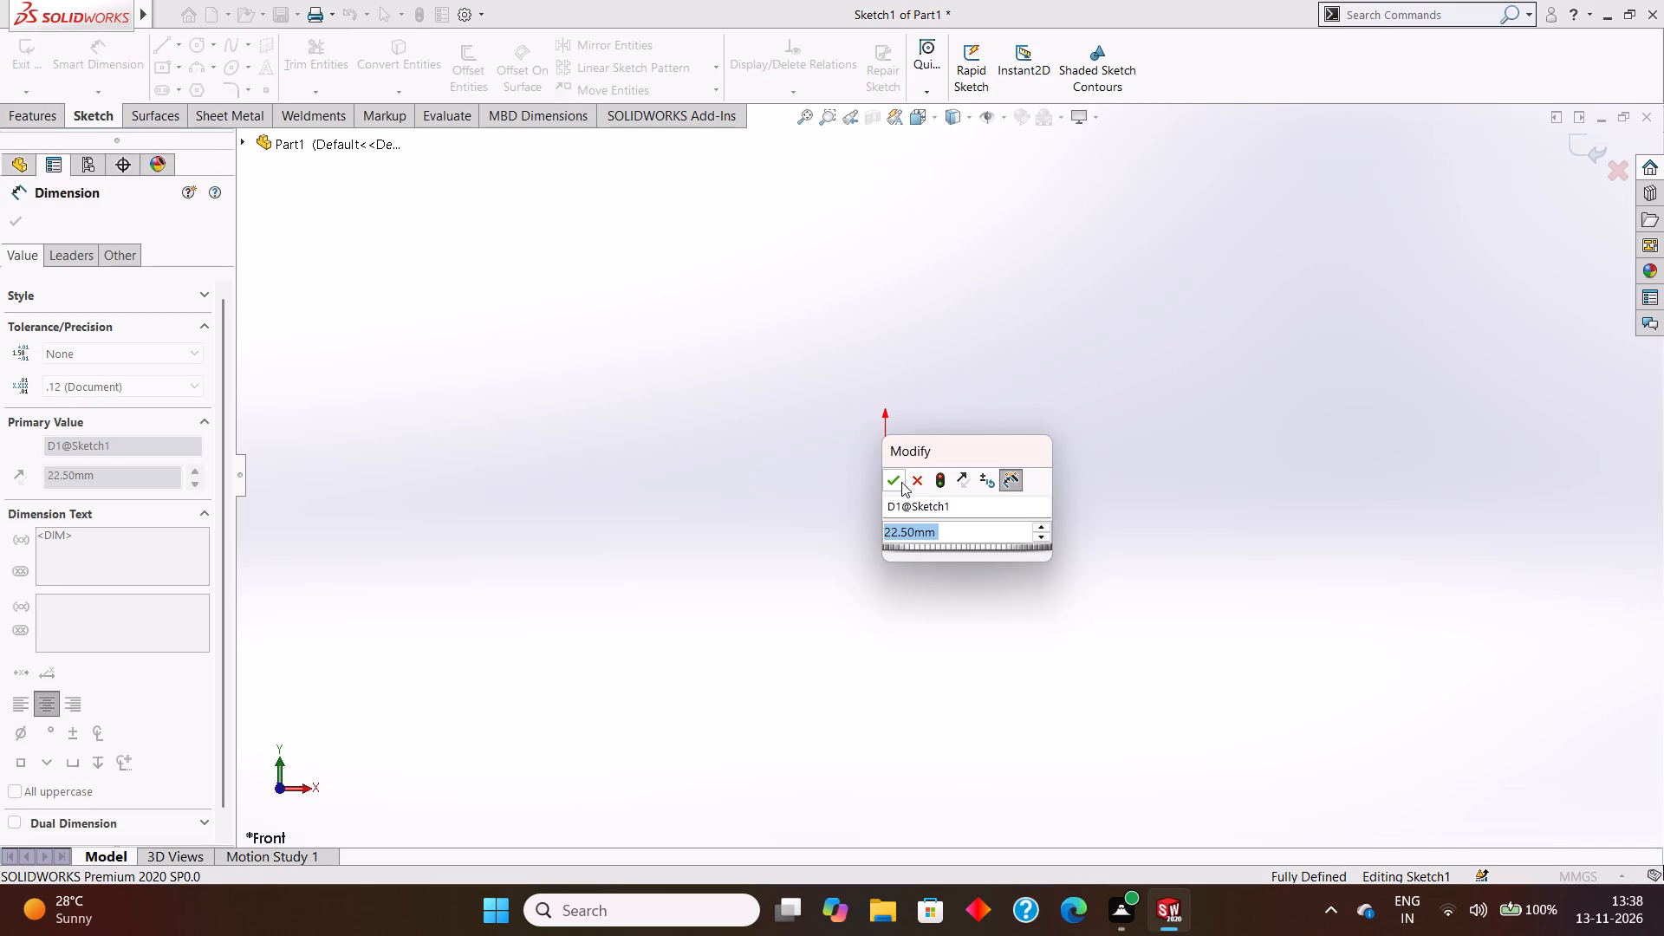
click(901, 482)
click(23, 216)
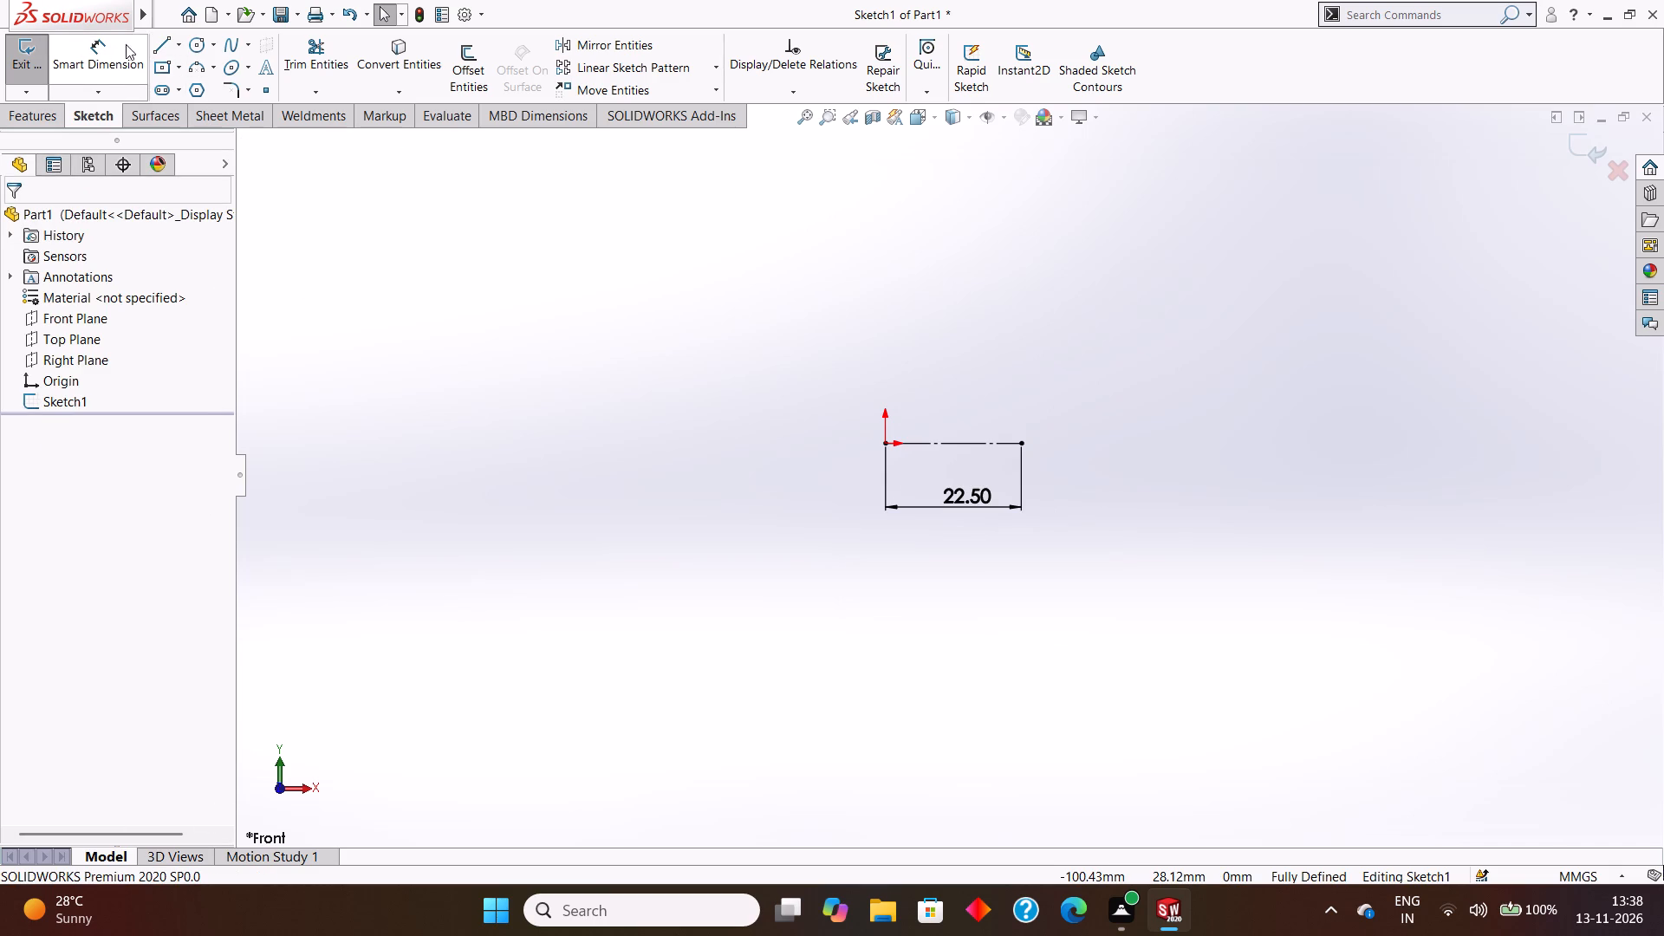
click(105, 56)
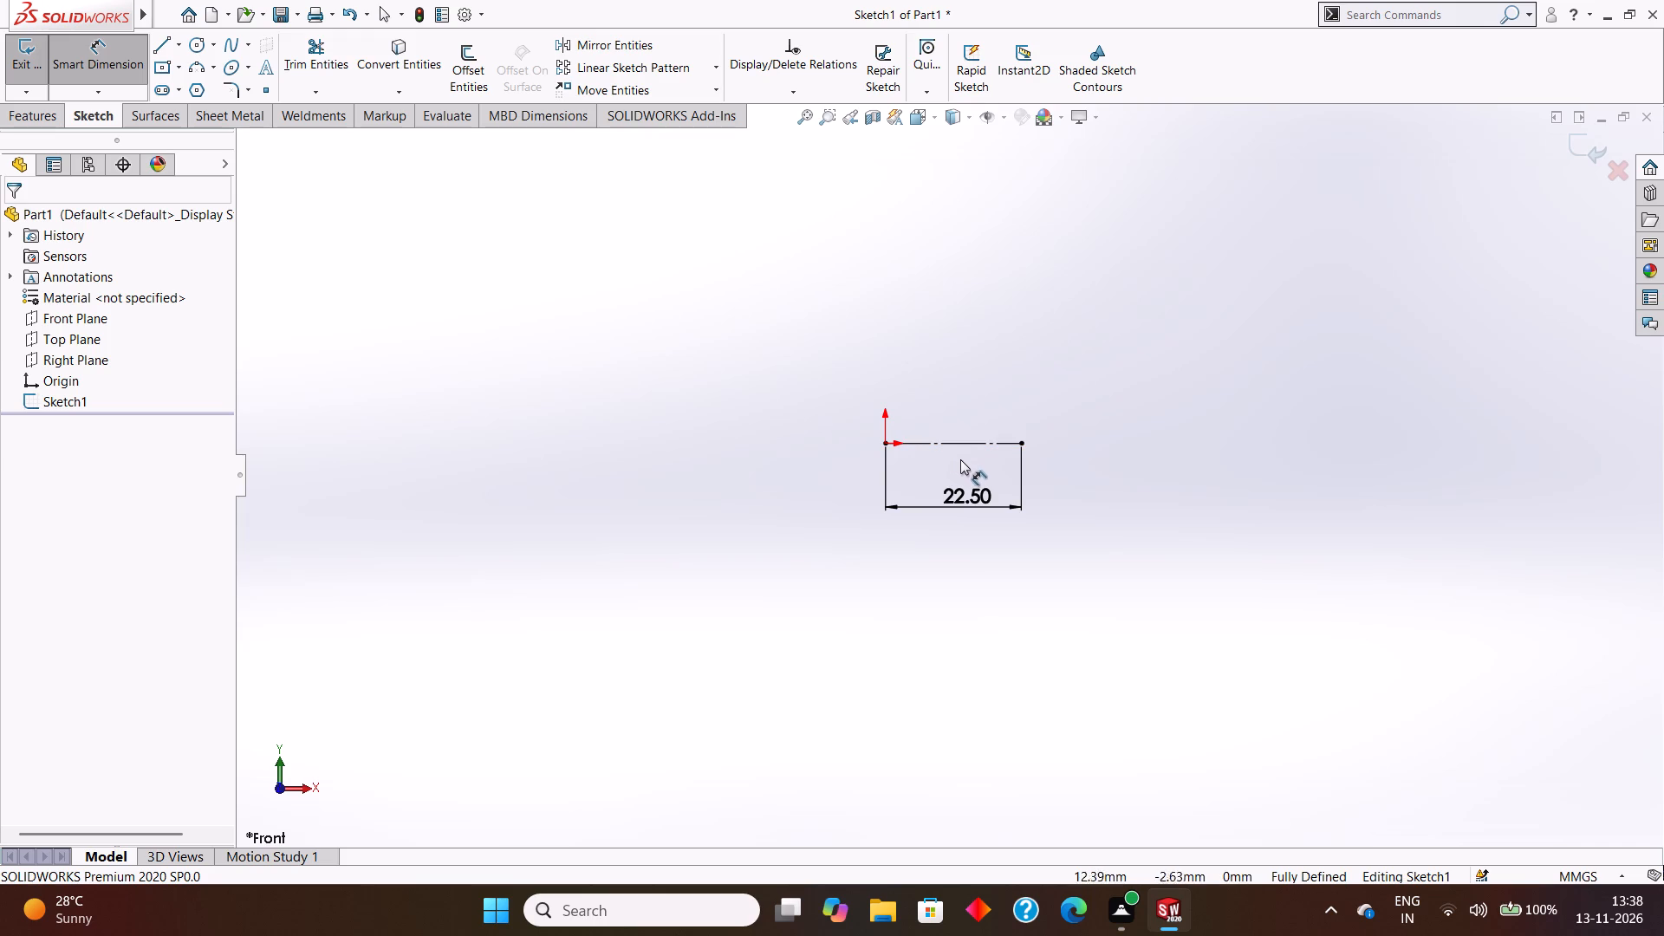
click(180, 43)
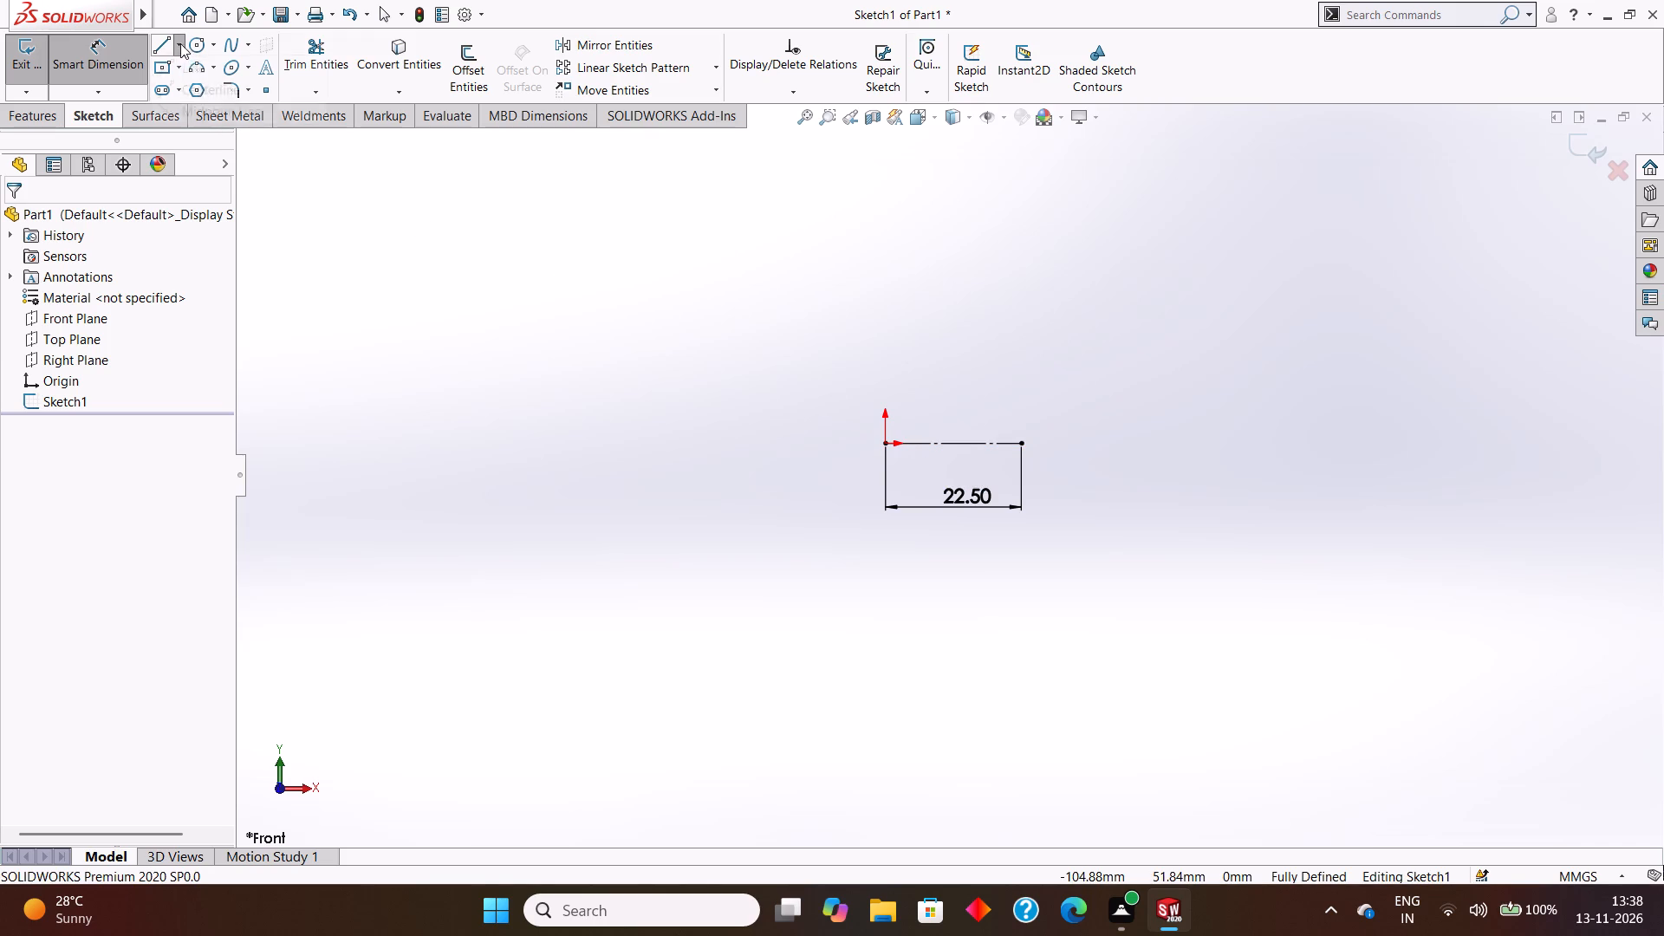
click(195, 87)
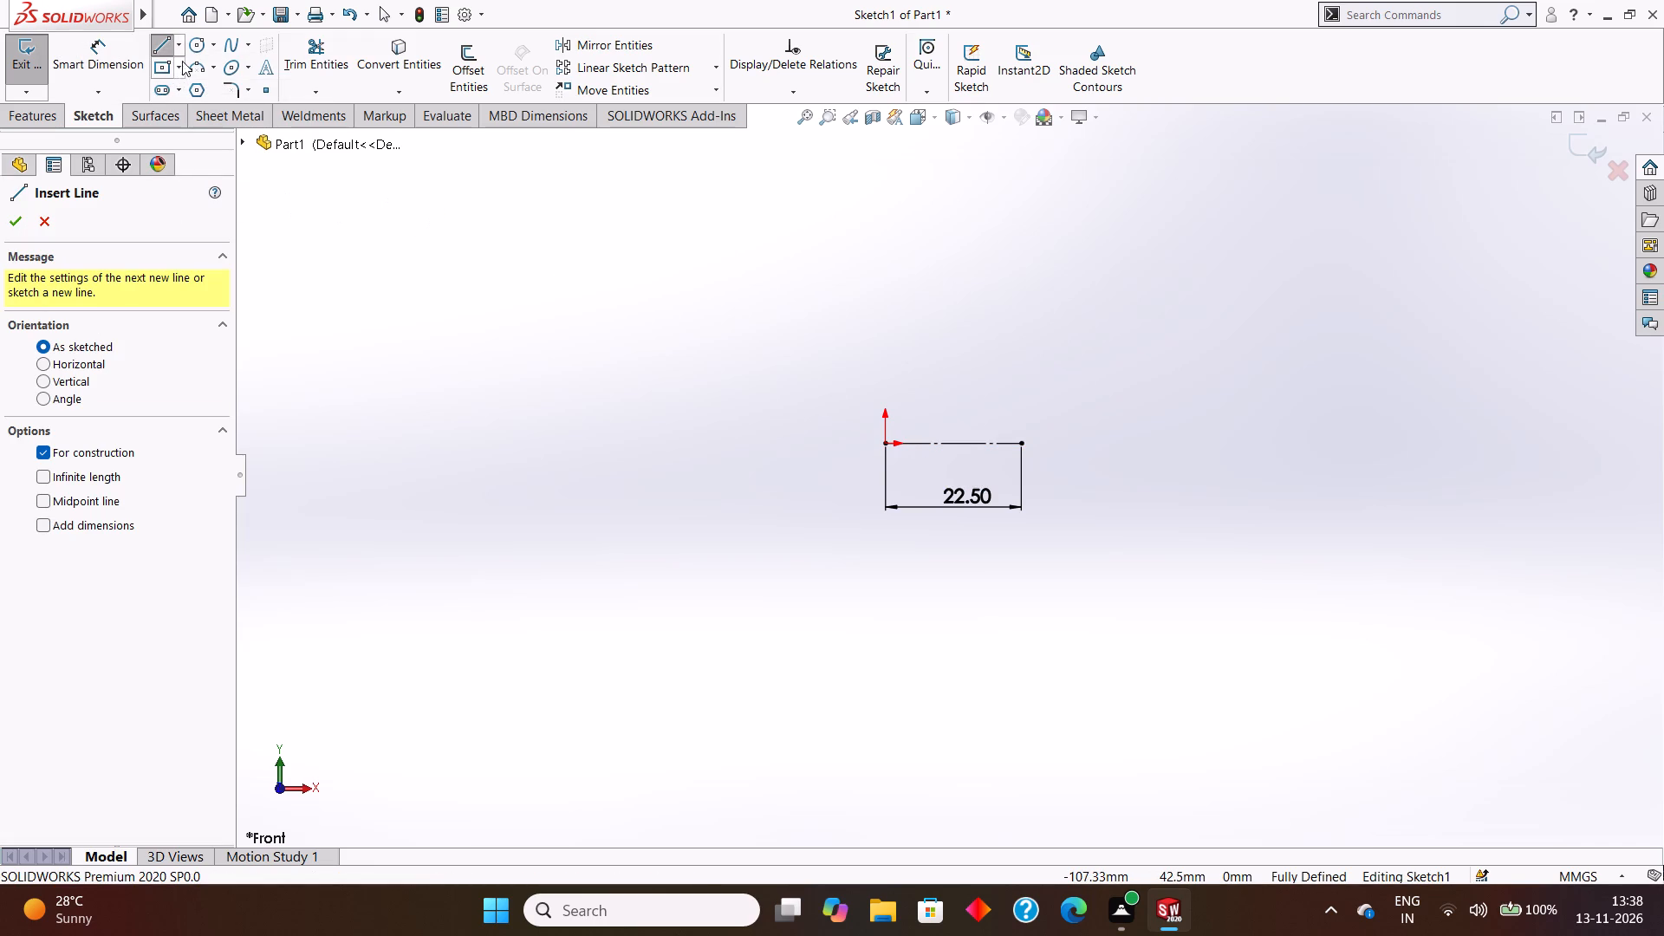
Sketch a straight slot about 43 mm wide, centred on the construction line from the origin to its other endpoint.
click(174, 88)
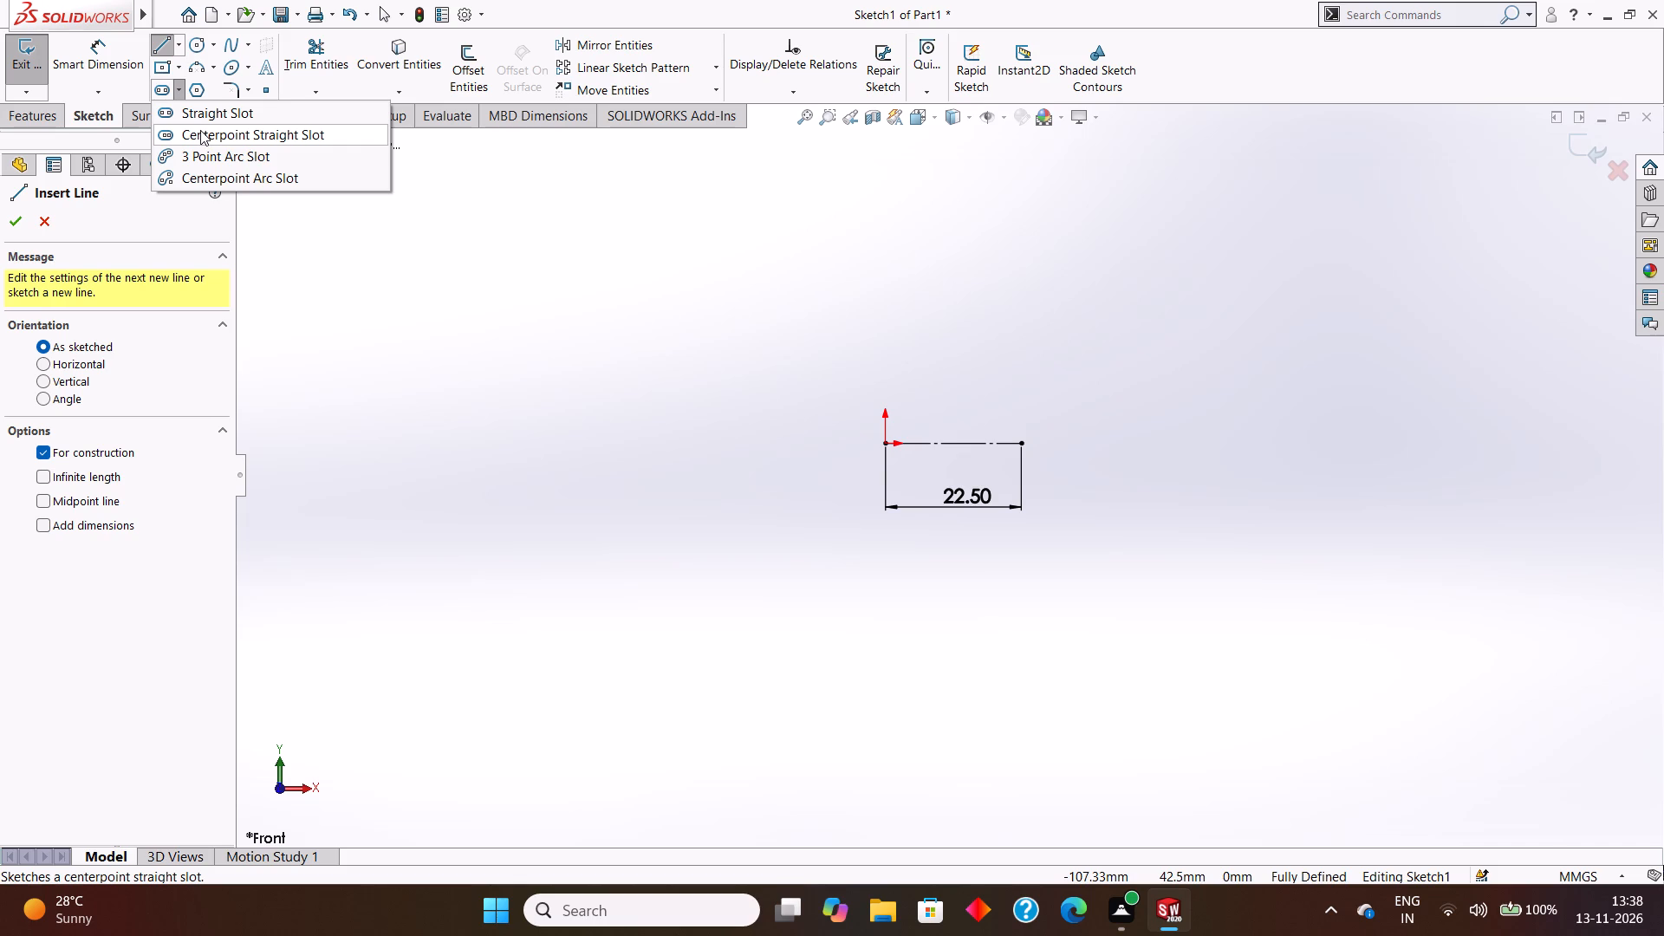
click(200, 115)
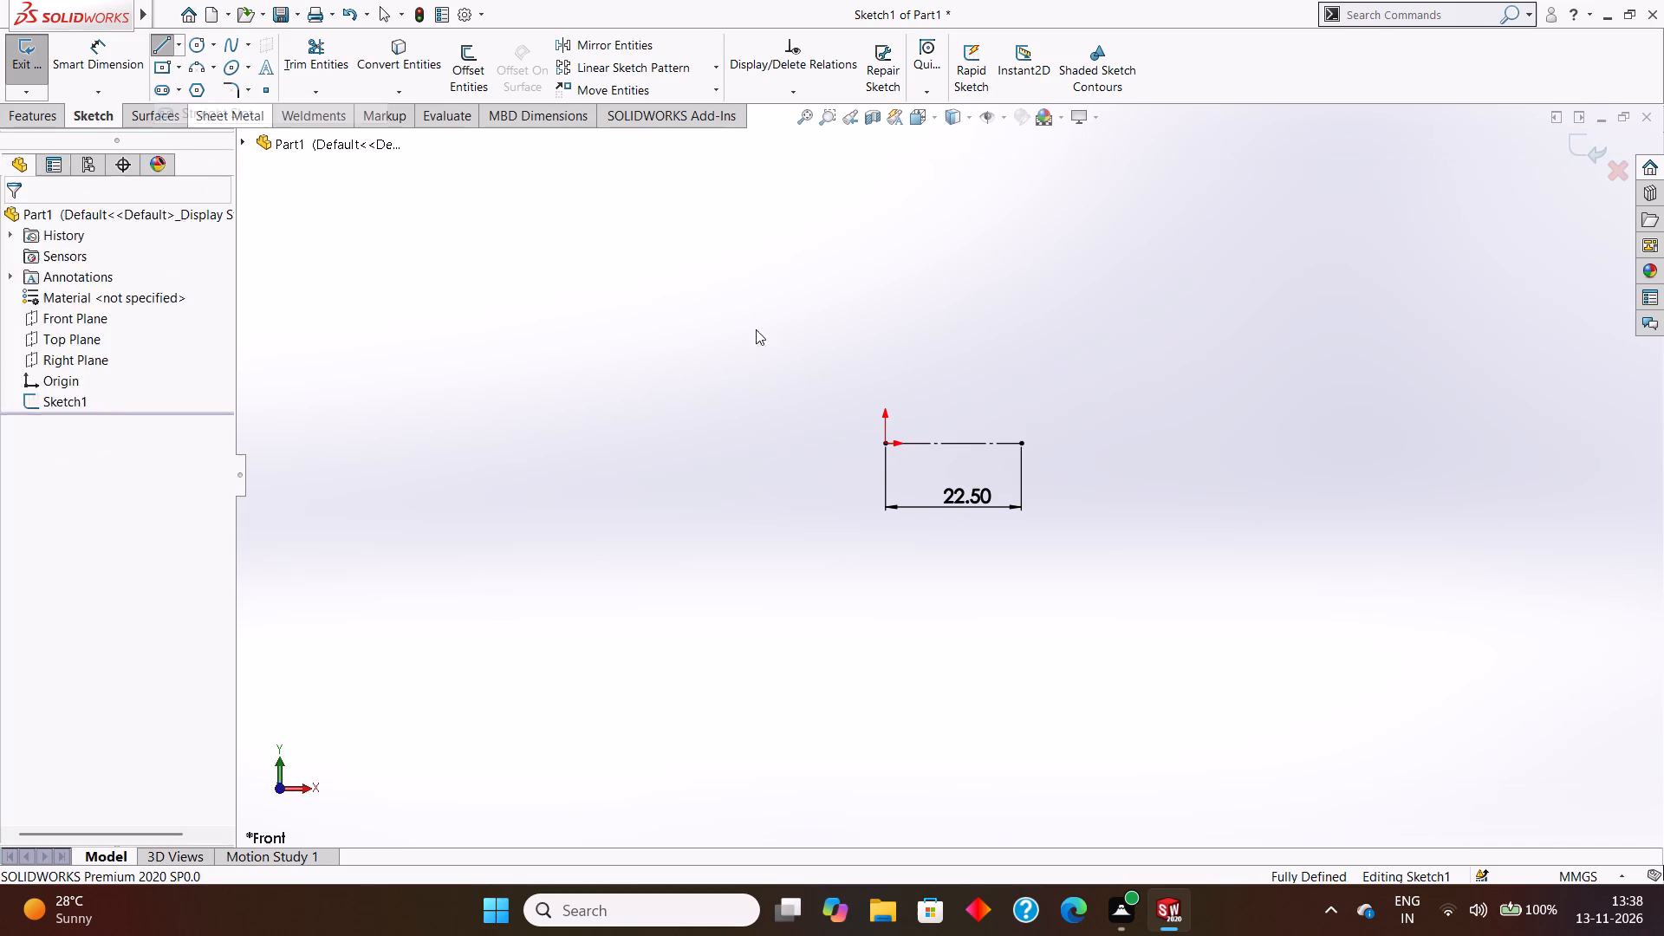
click(885, 444)
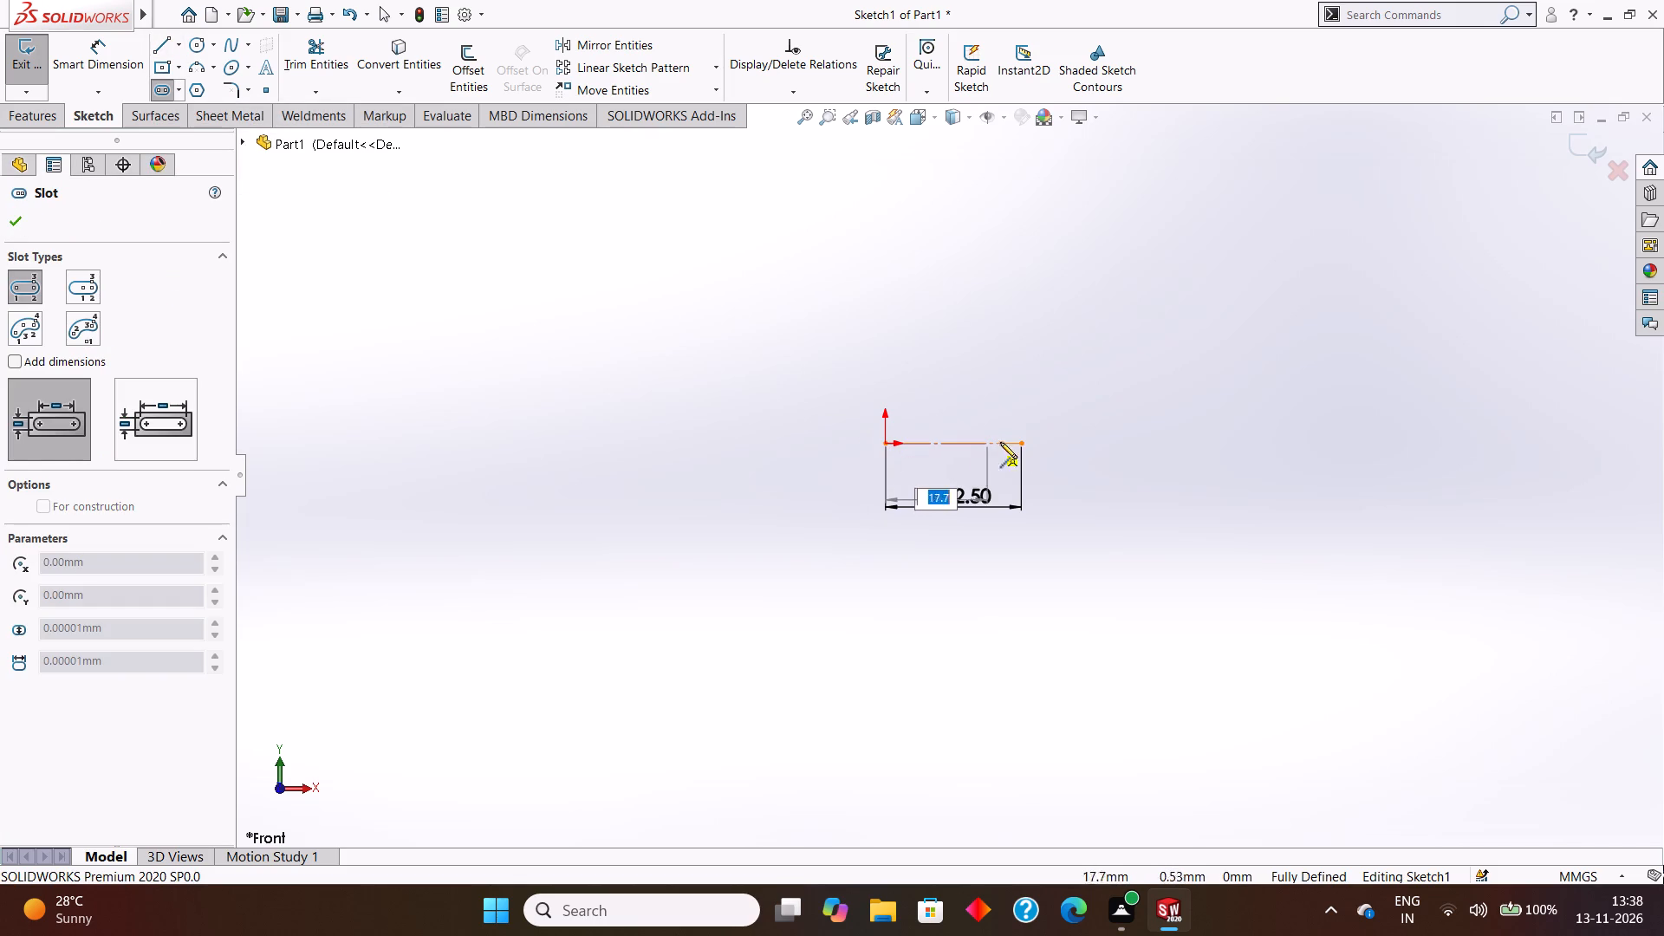
click(1021, 444)
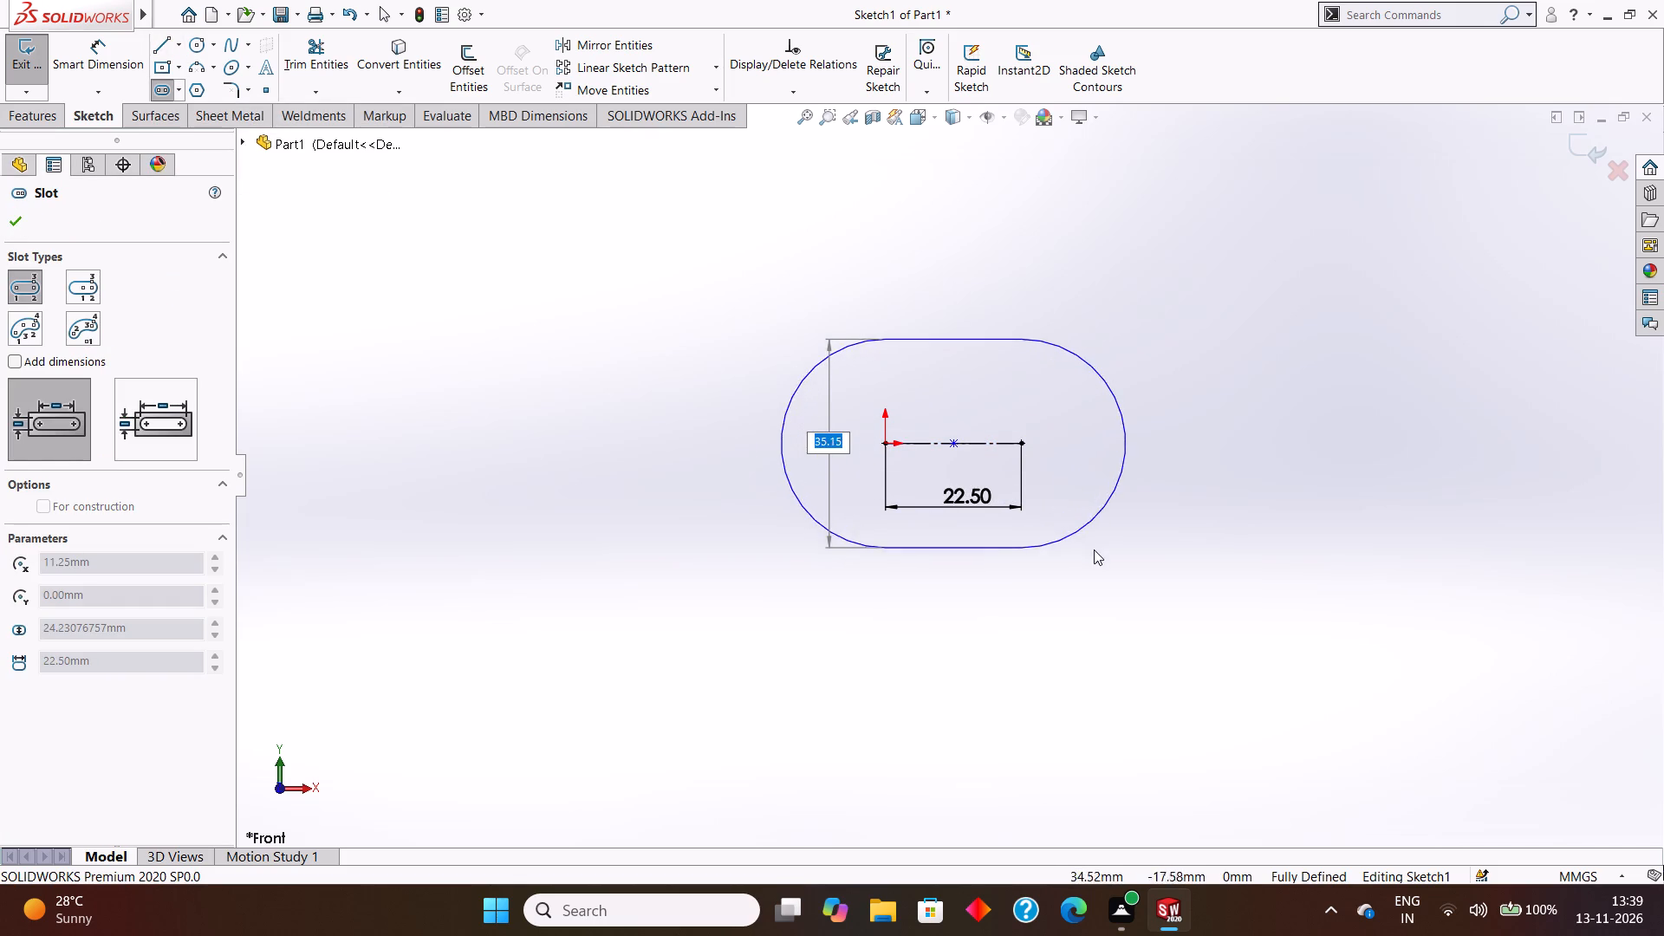
click(1148, 573)
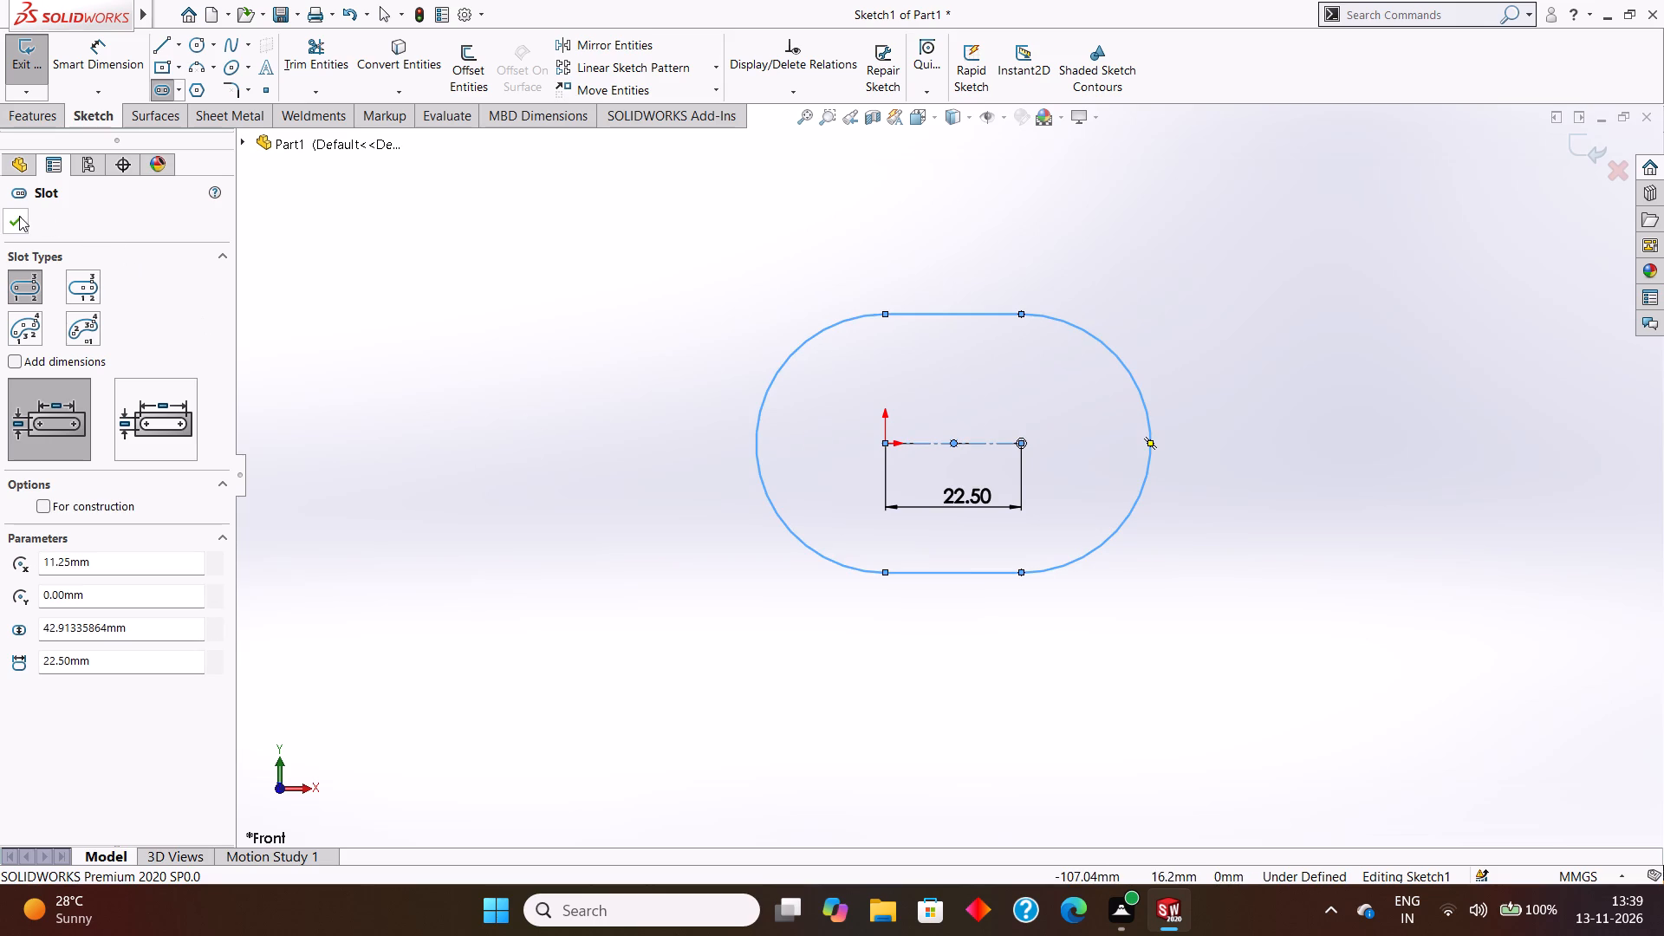
click(17, 216)
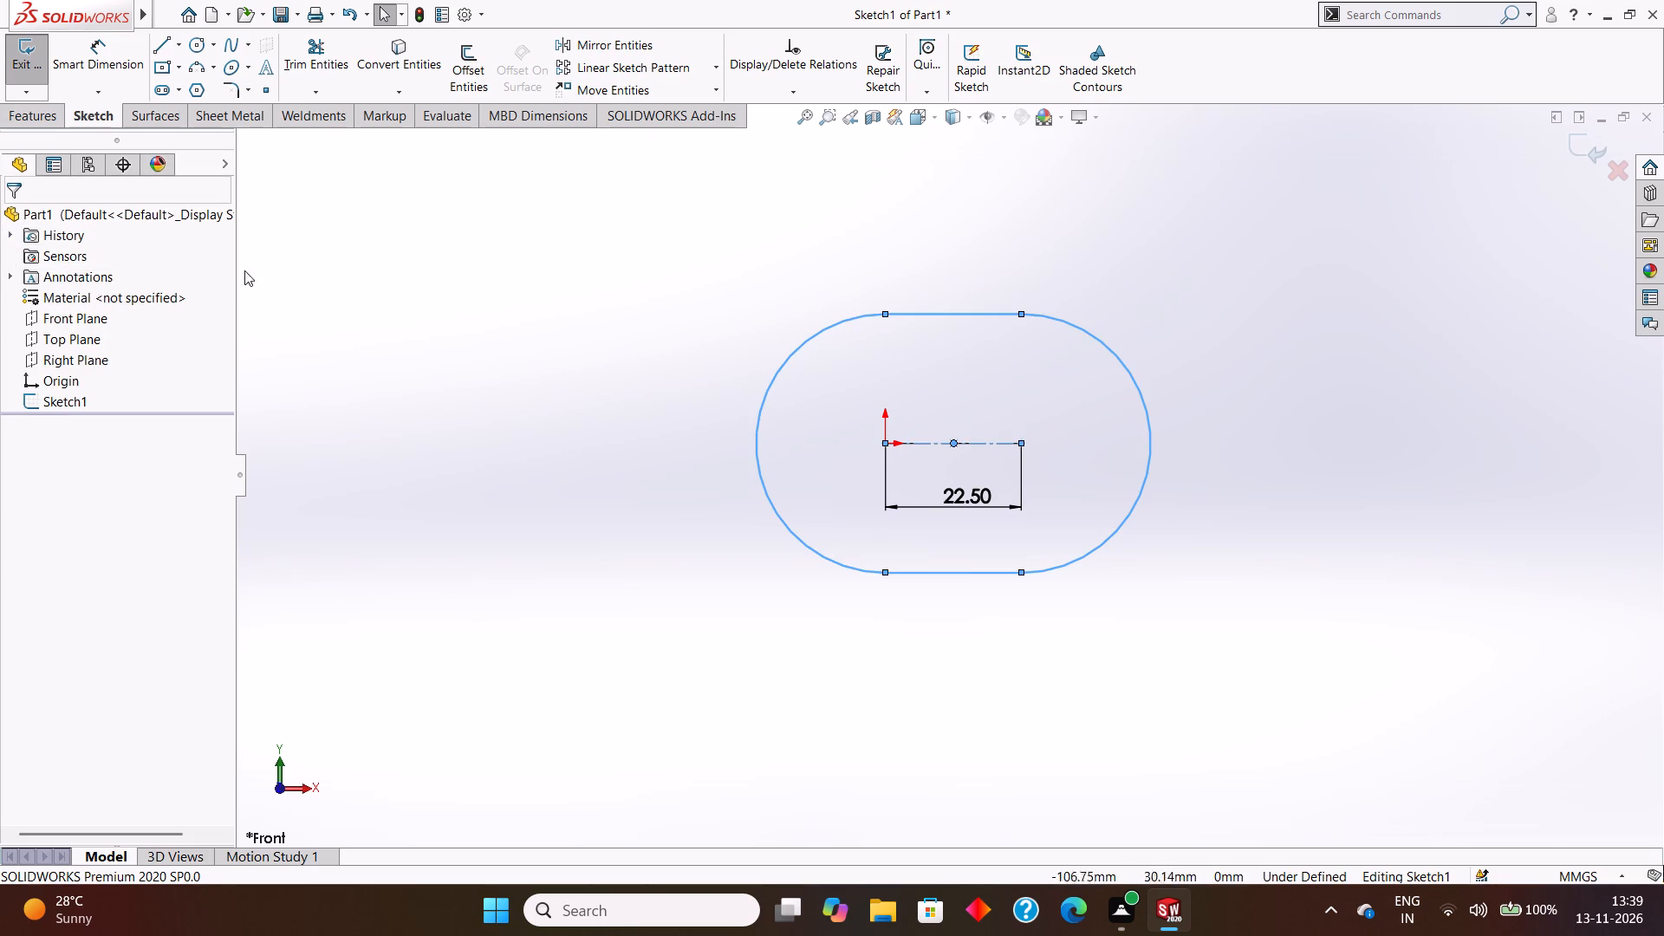
Dimension the slot's end arc around the origin with a radius of 18 mm.
click(101, 49)
click(770, 387)
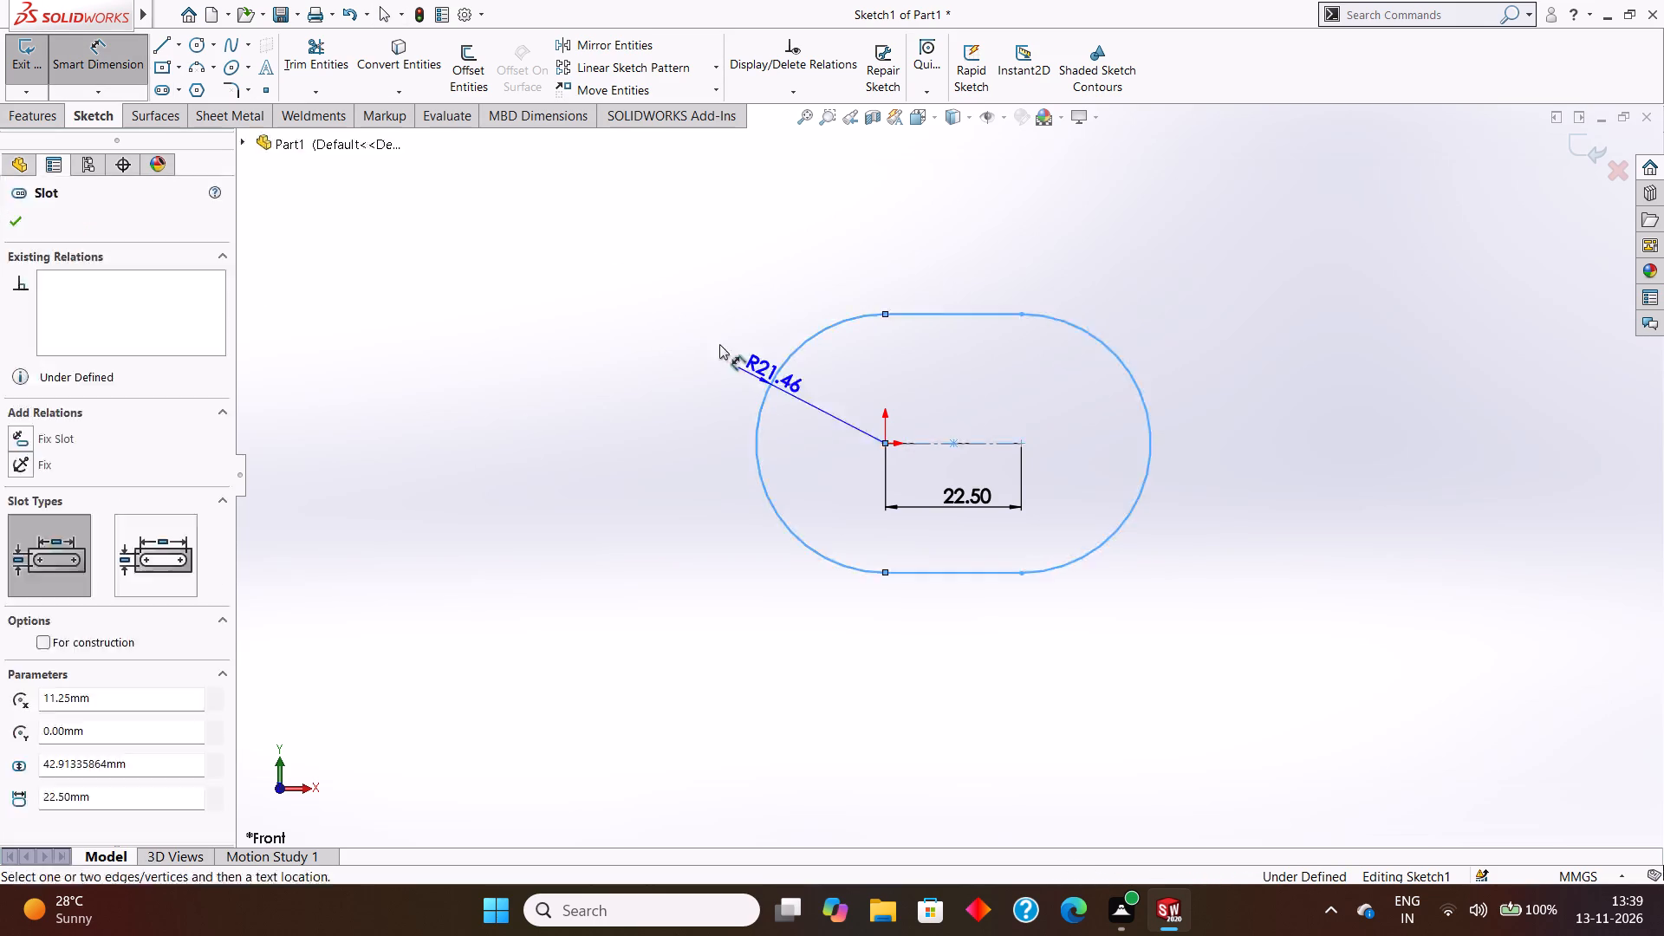
click(666, 305)
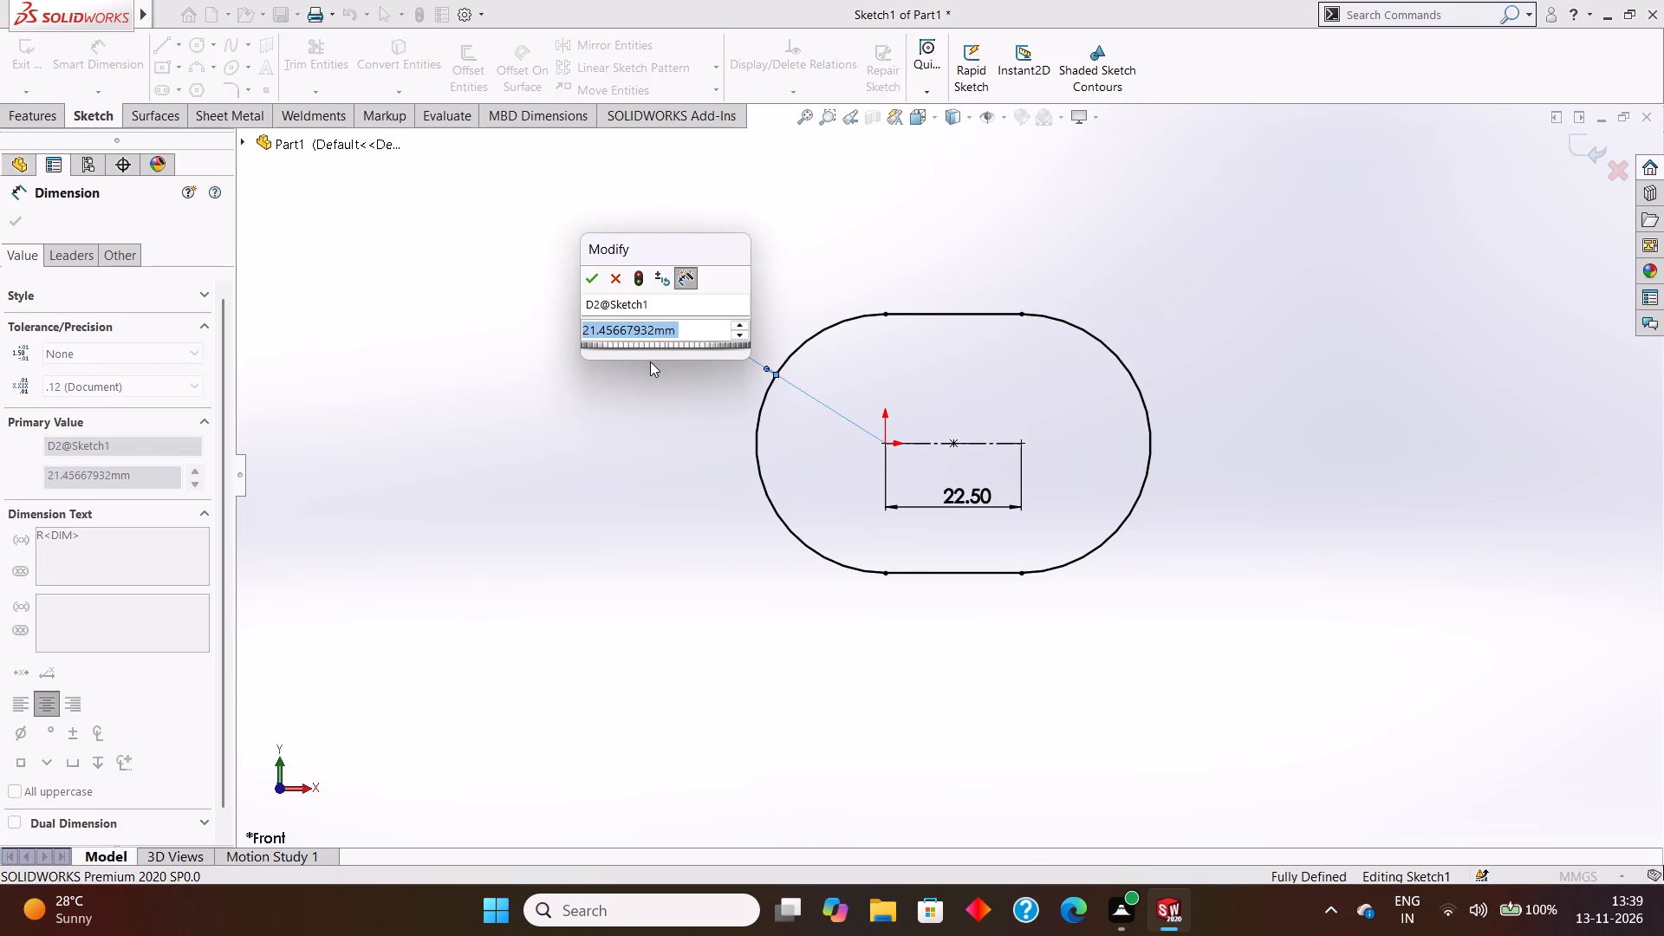
key(BackSpace)
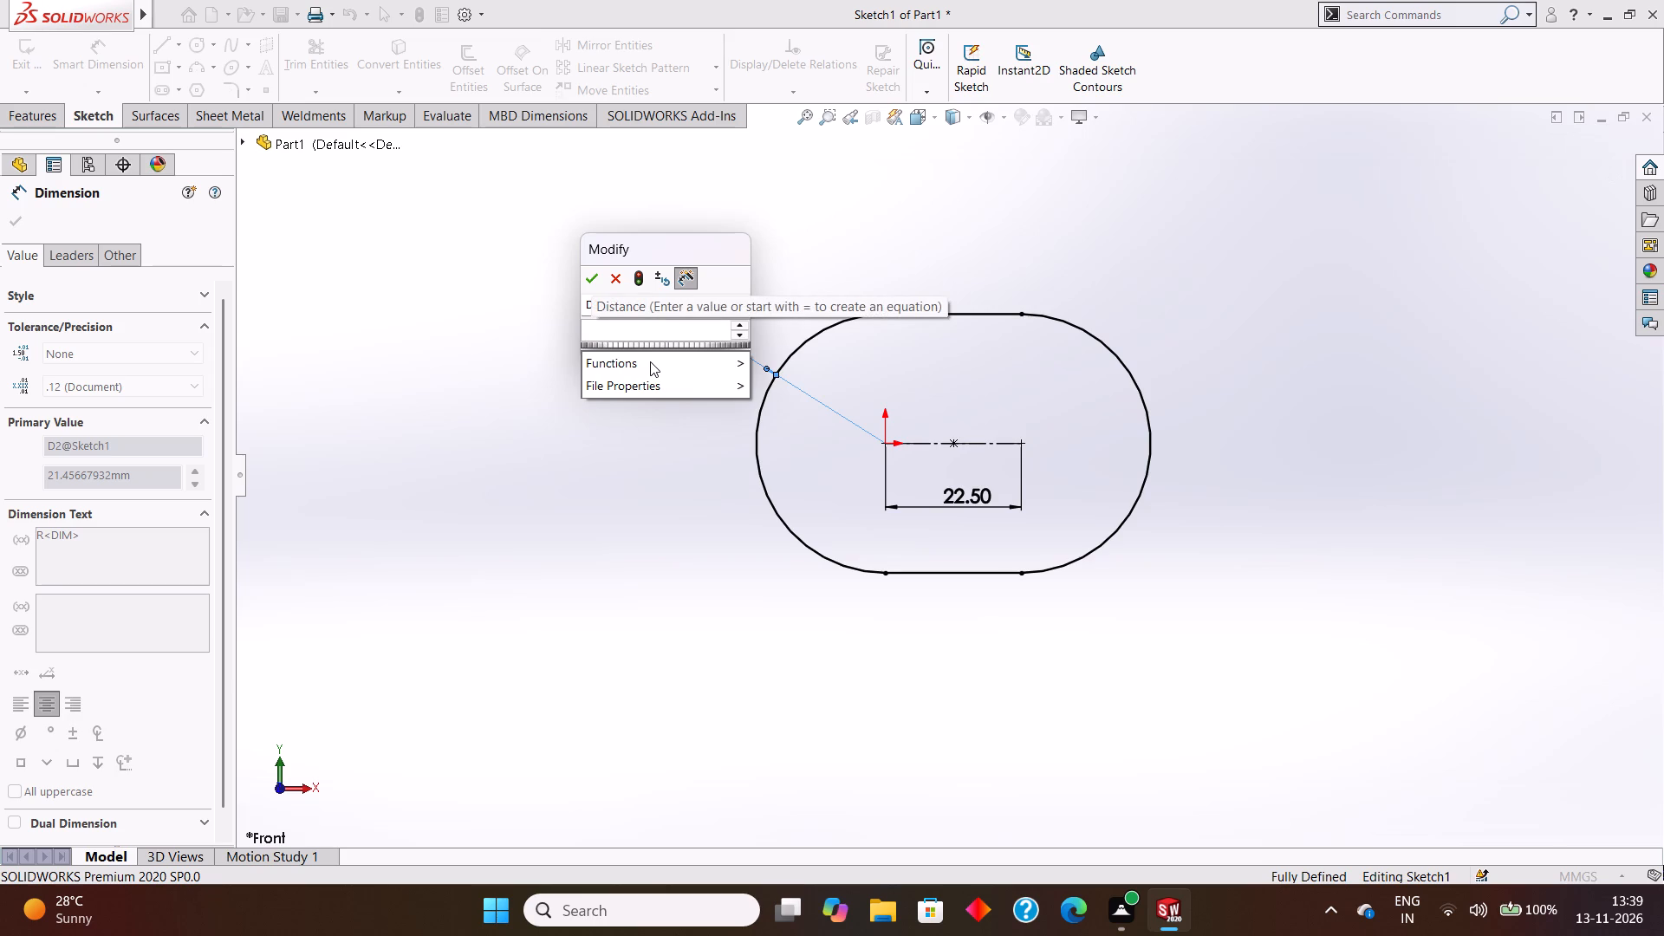
text(18)
key(Return)
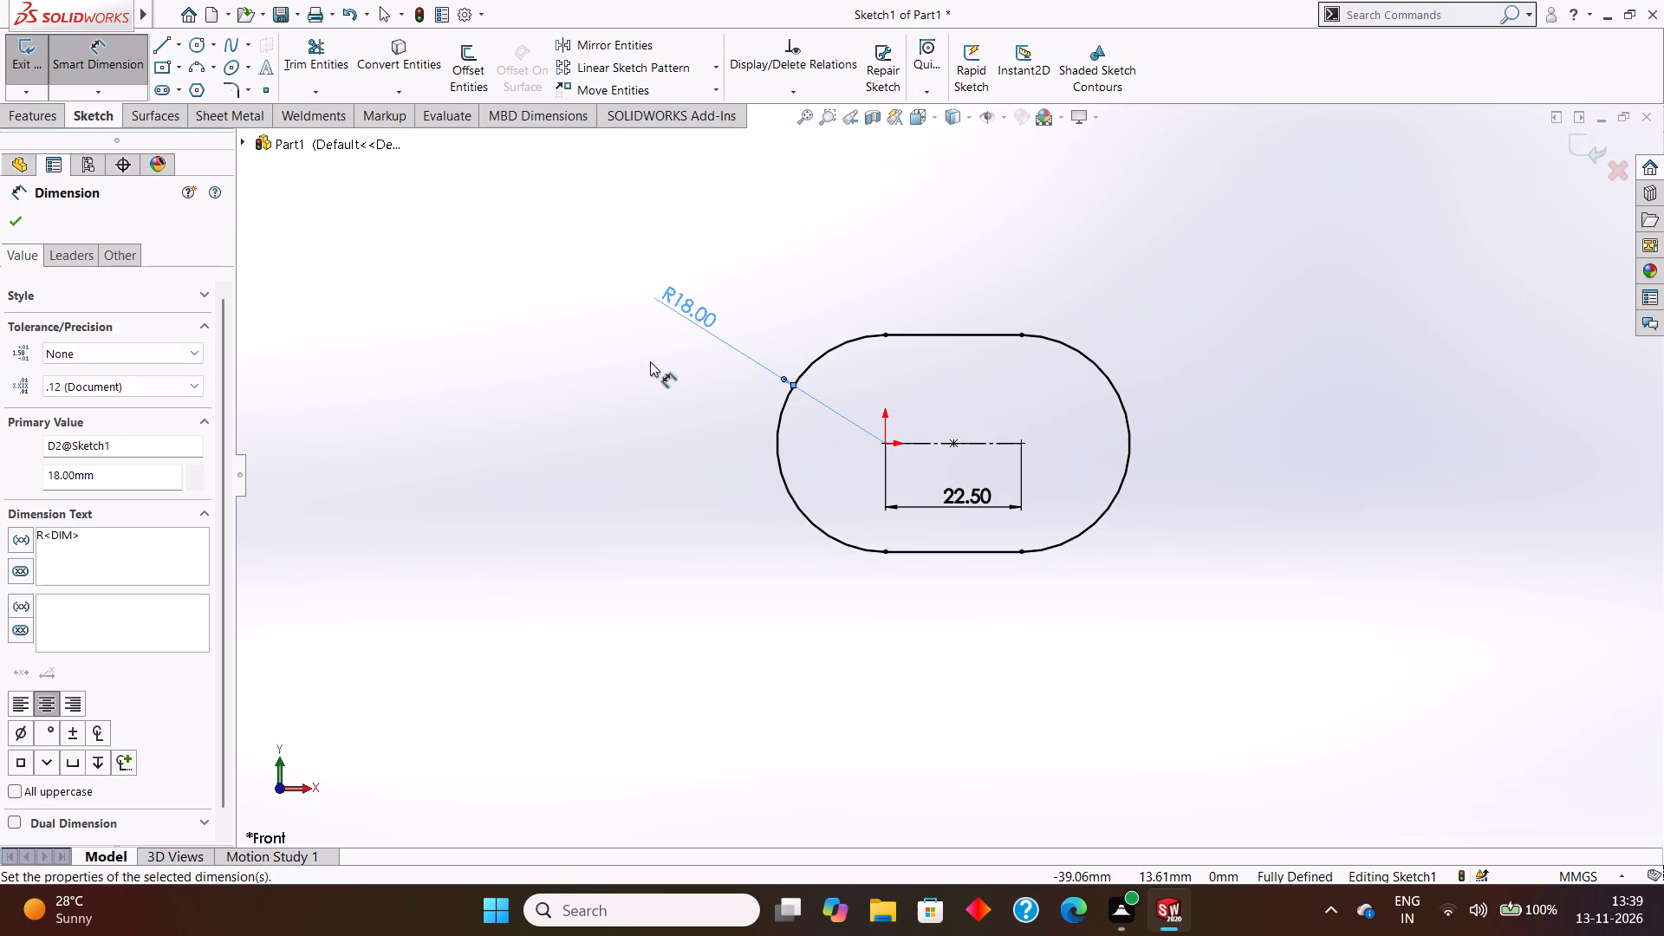
click(14, 231)
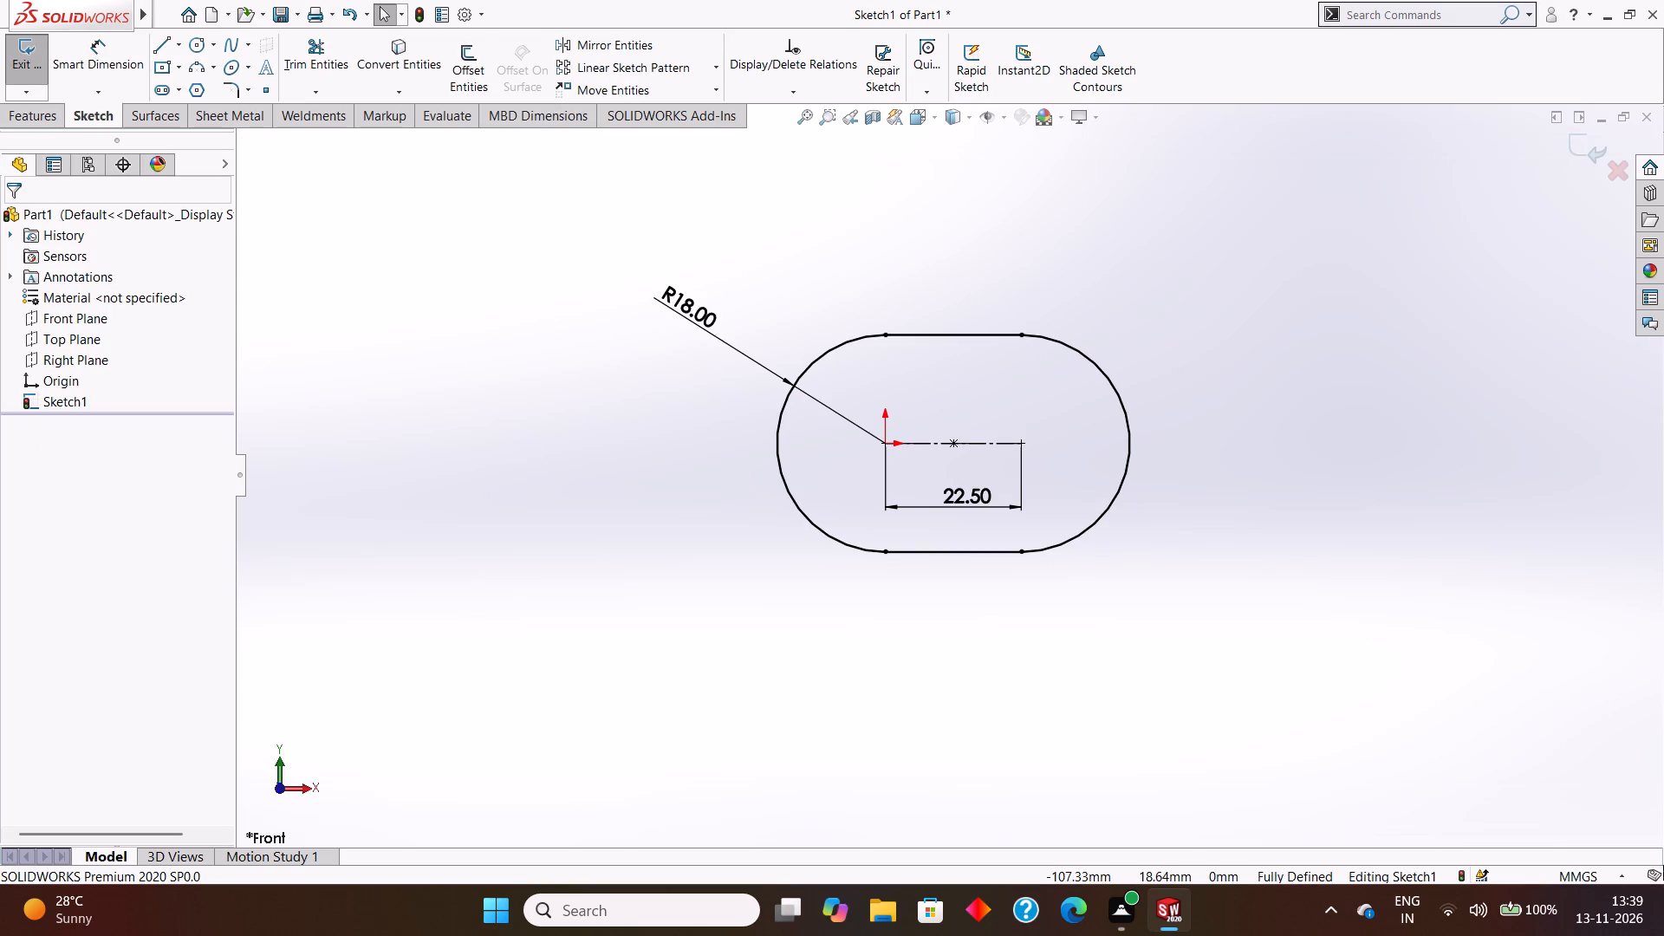
Extrude the slot sketch as a blind boss 14 mm deep.
click(25, 122)
click(40, 78)
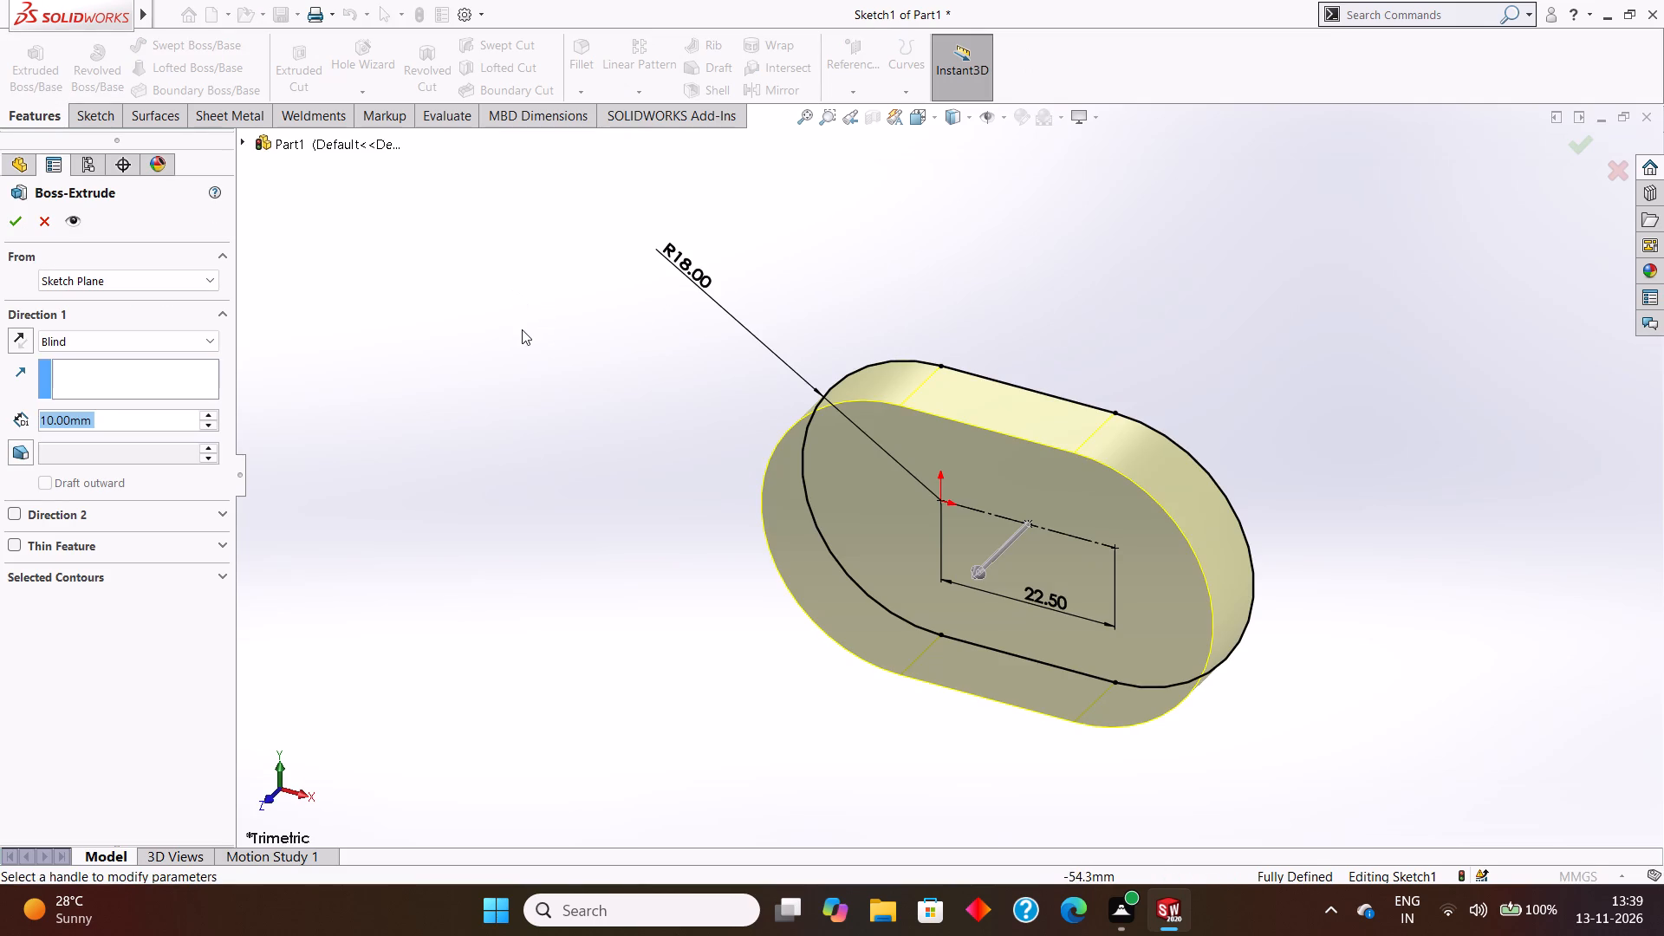
key(BackSpace)
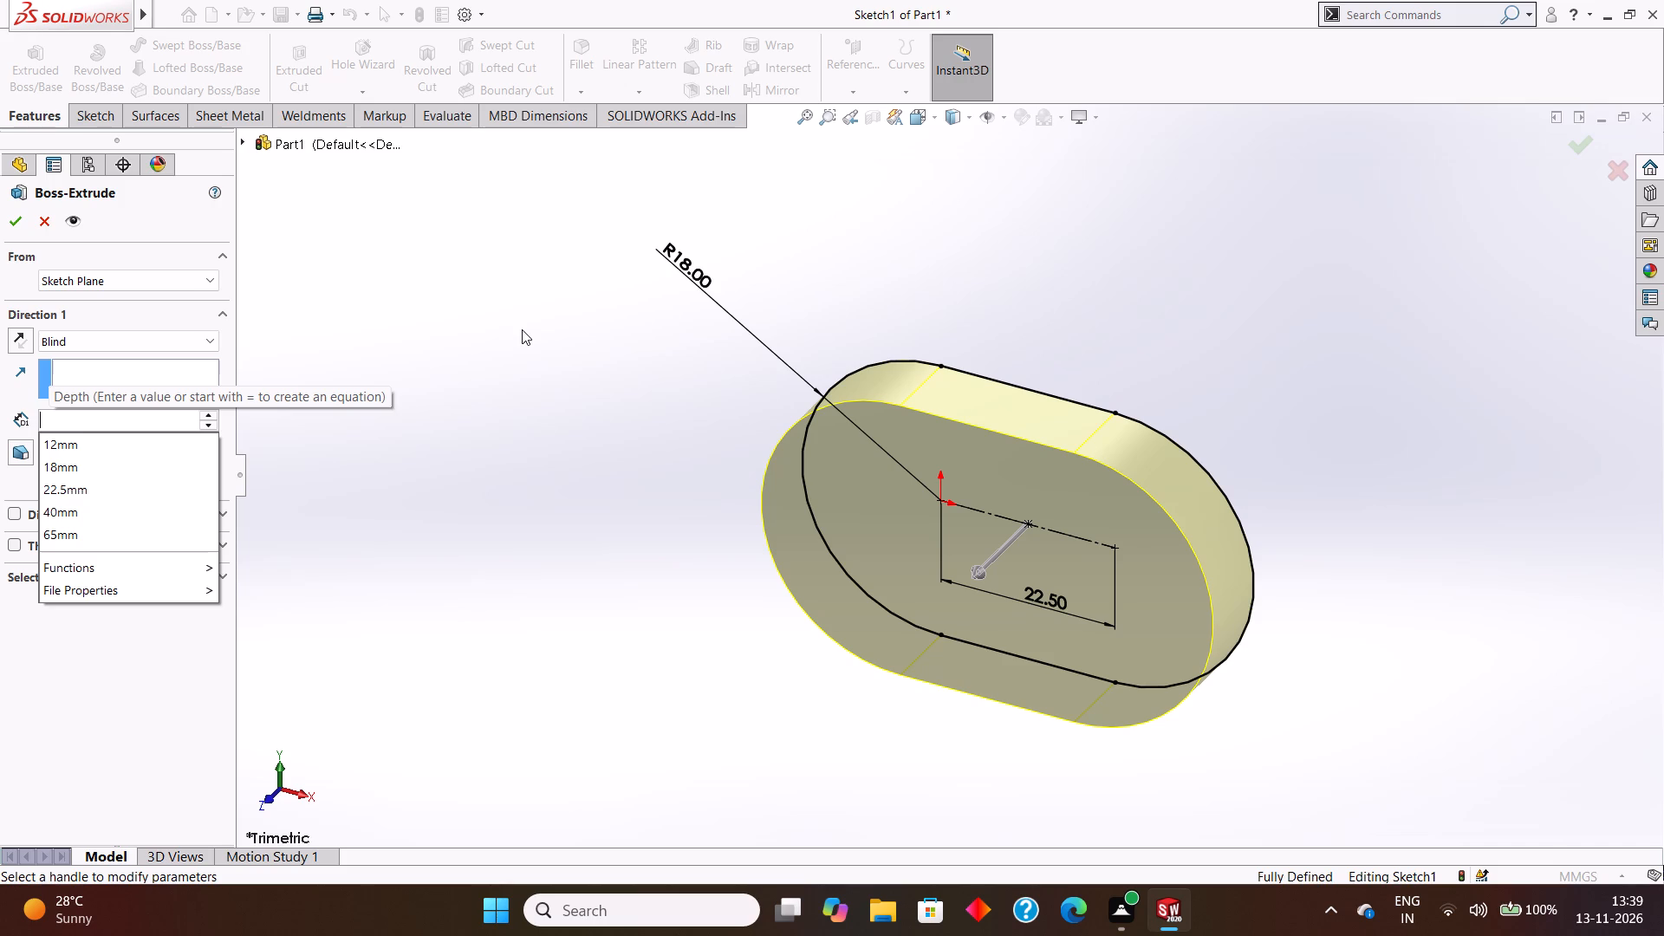
key(1)
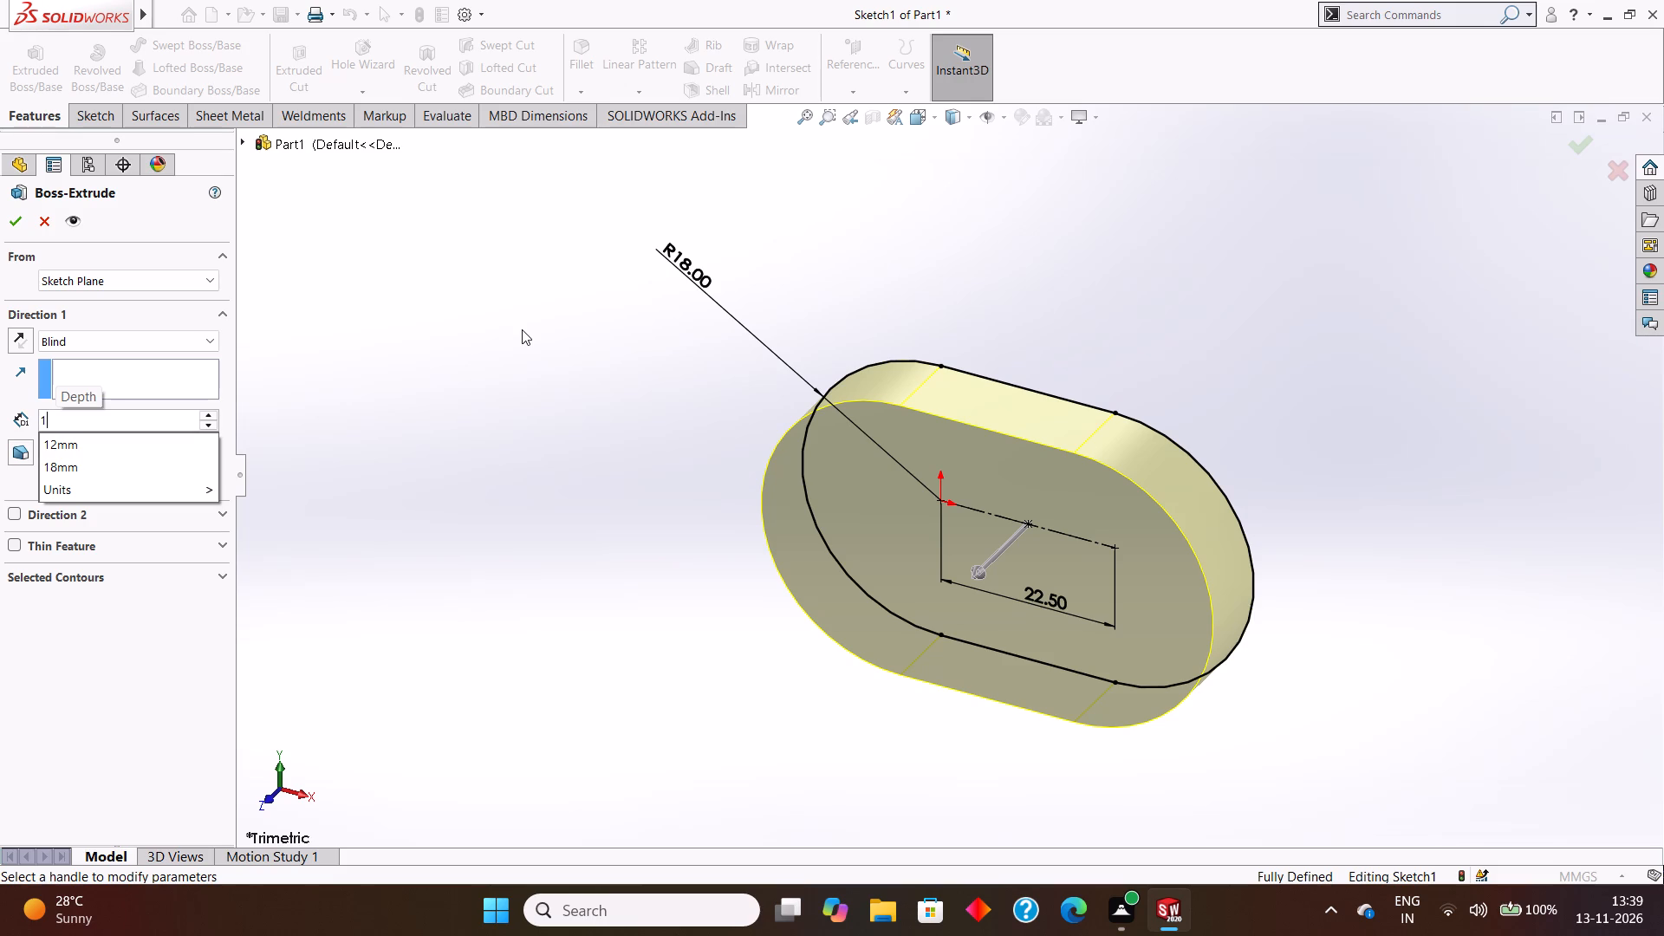
key(4)
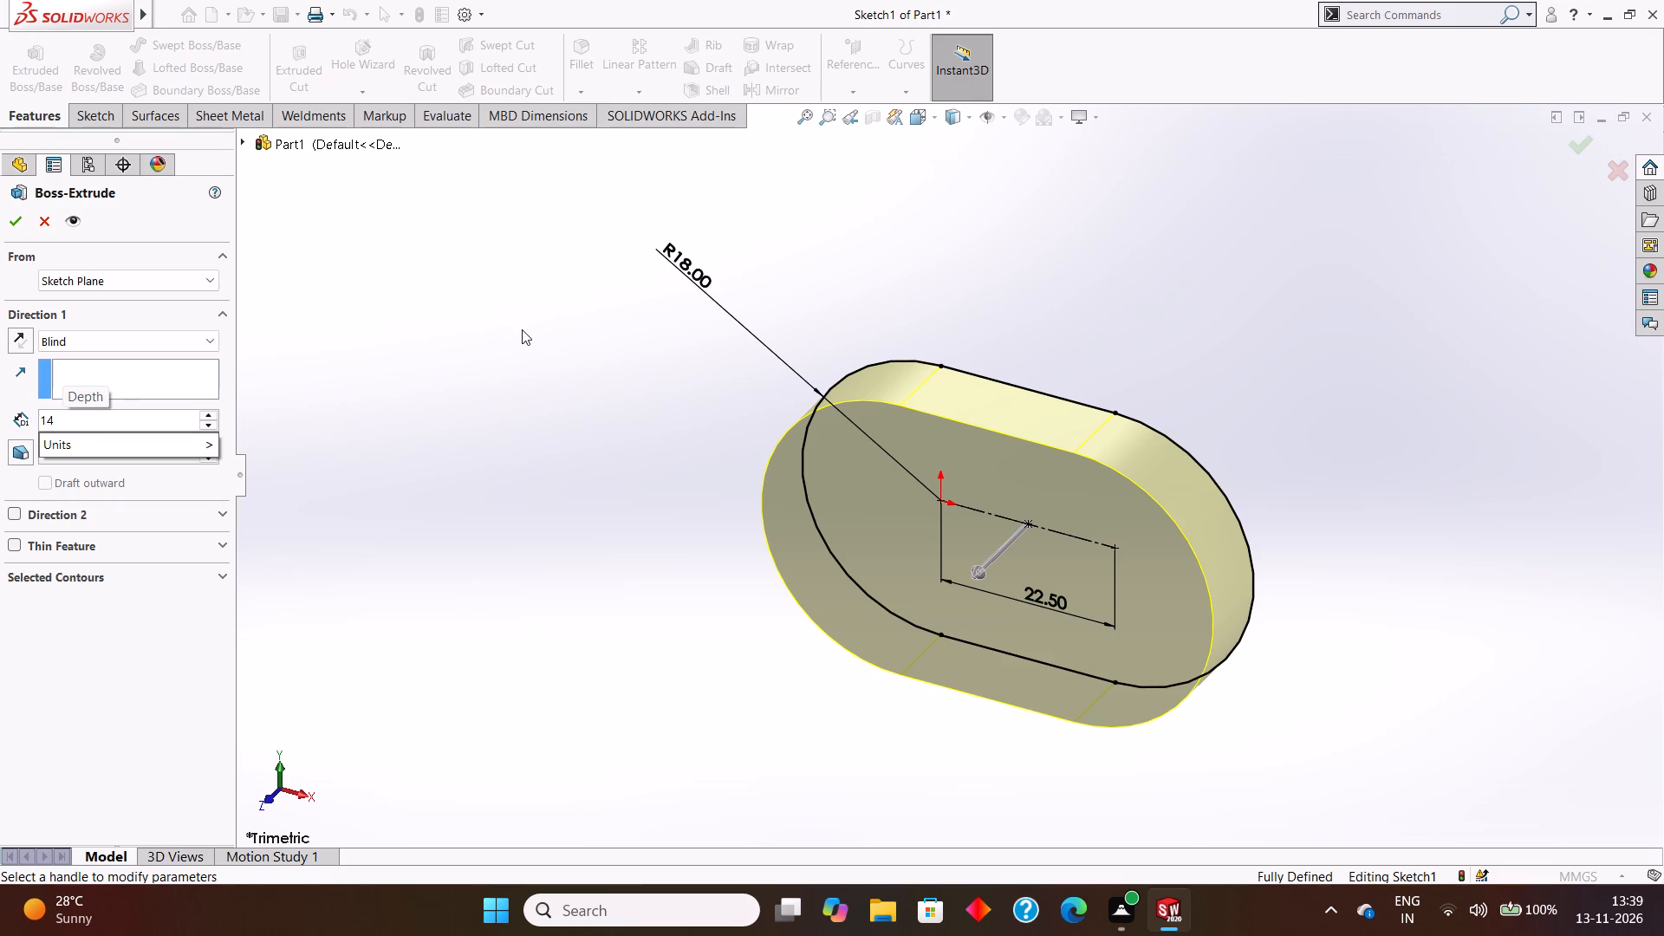
key(Return)
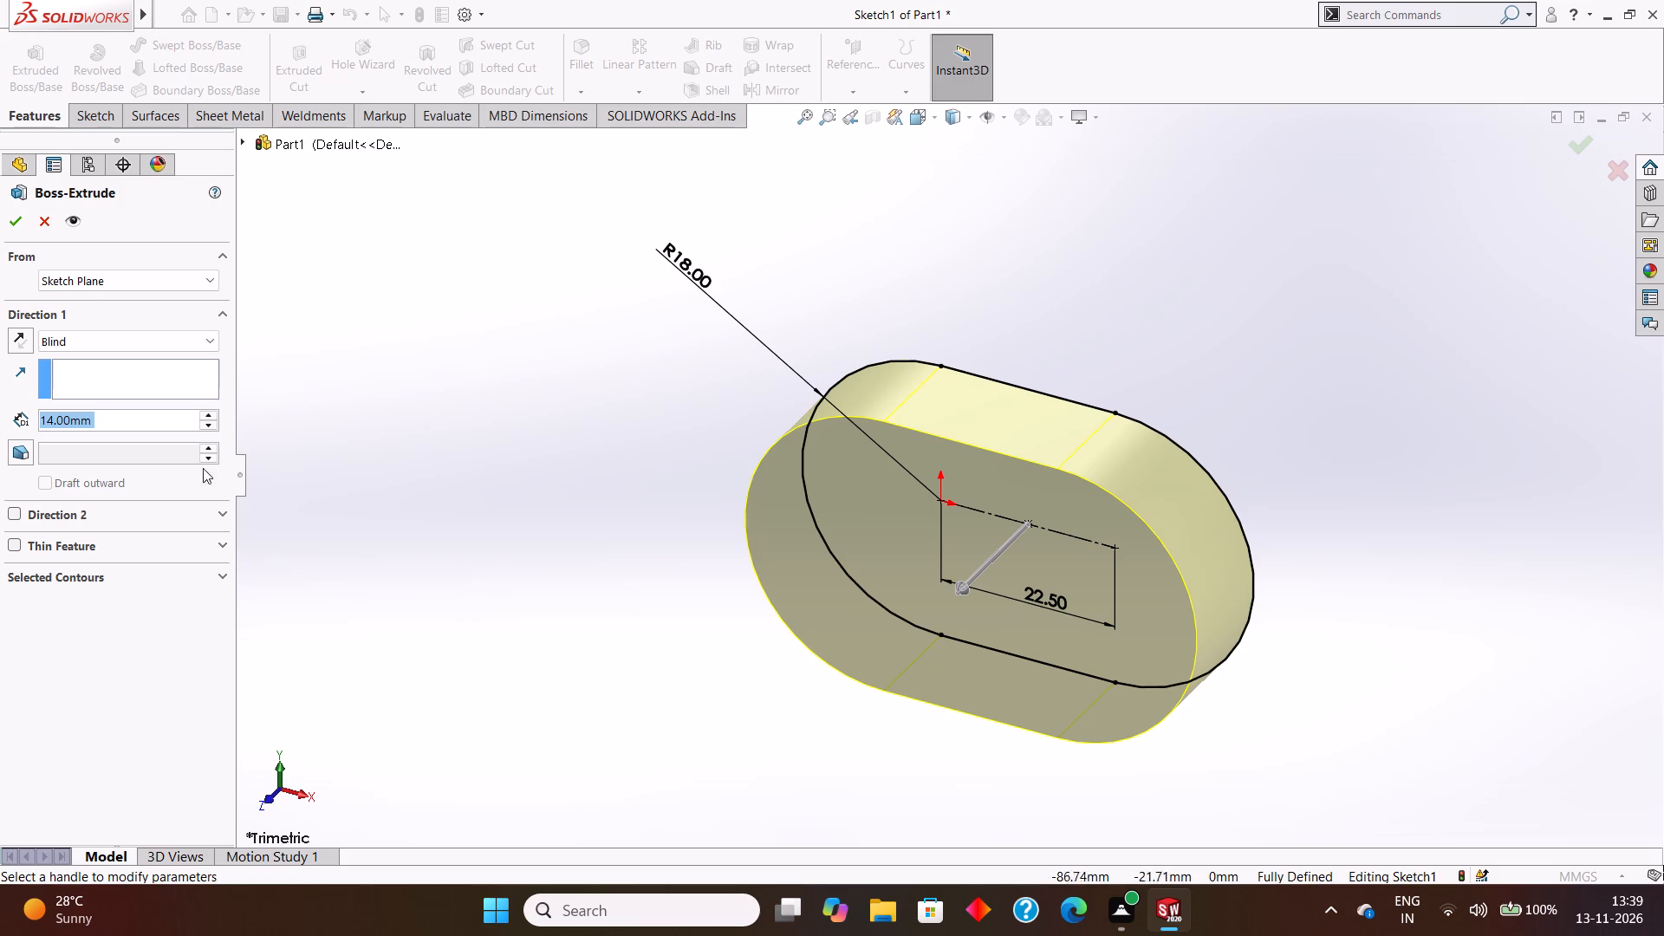
click(9, 216)
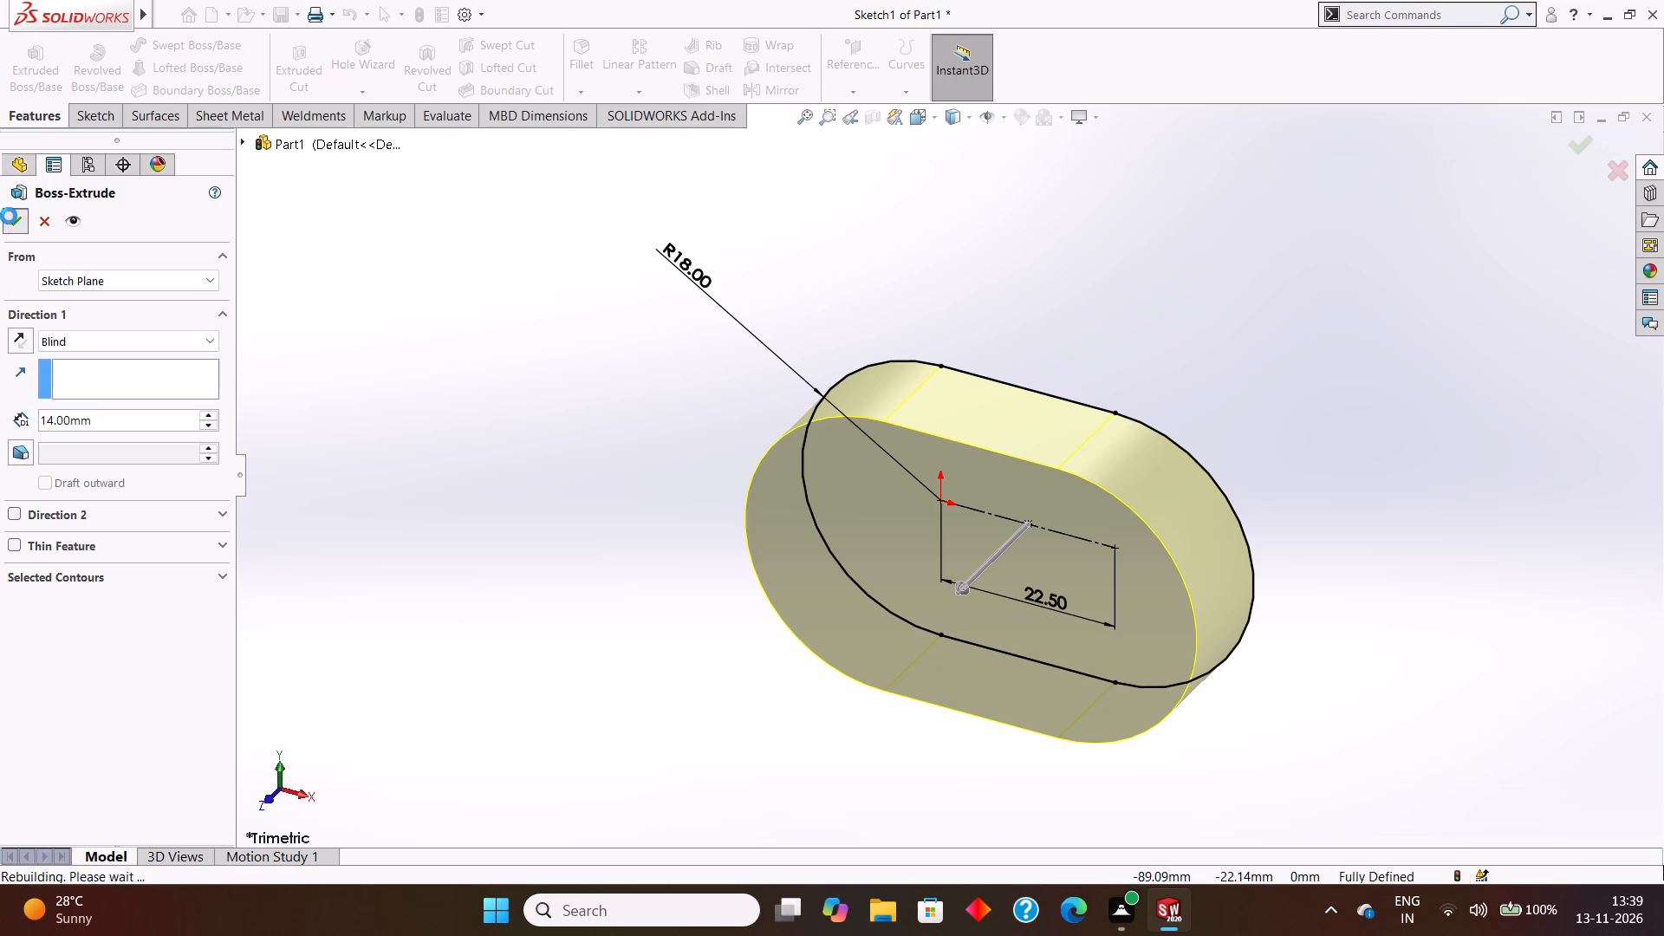
click(731, 363)
Examine the extruded body's thickness and shape from several sides.
middle_drag(728, 362, 811, 249)
middle_drag(736, 465, 821, 283)
scroll(818, 288, up, 1)
middle_drag(760, 443, 769, 407)
middle_drag(768, 426, 701, 368)
middle_drag(804, 492, 811, 419)
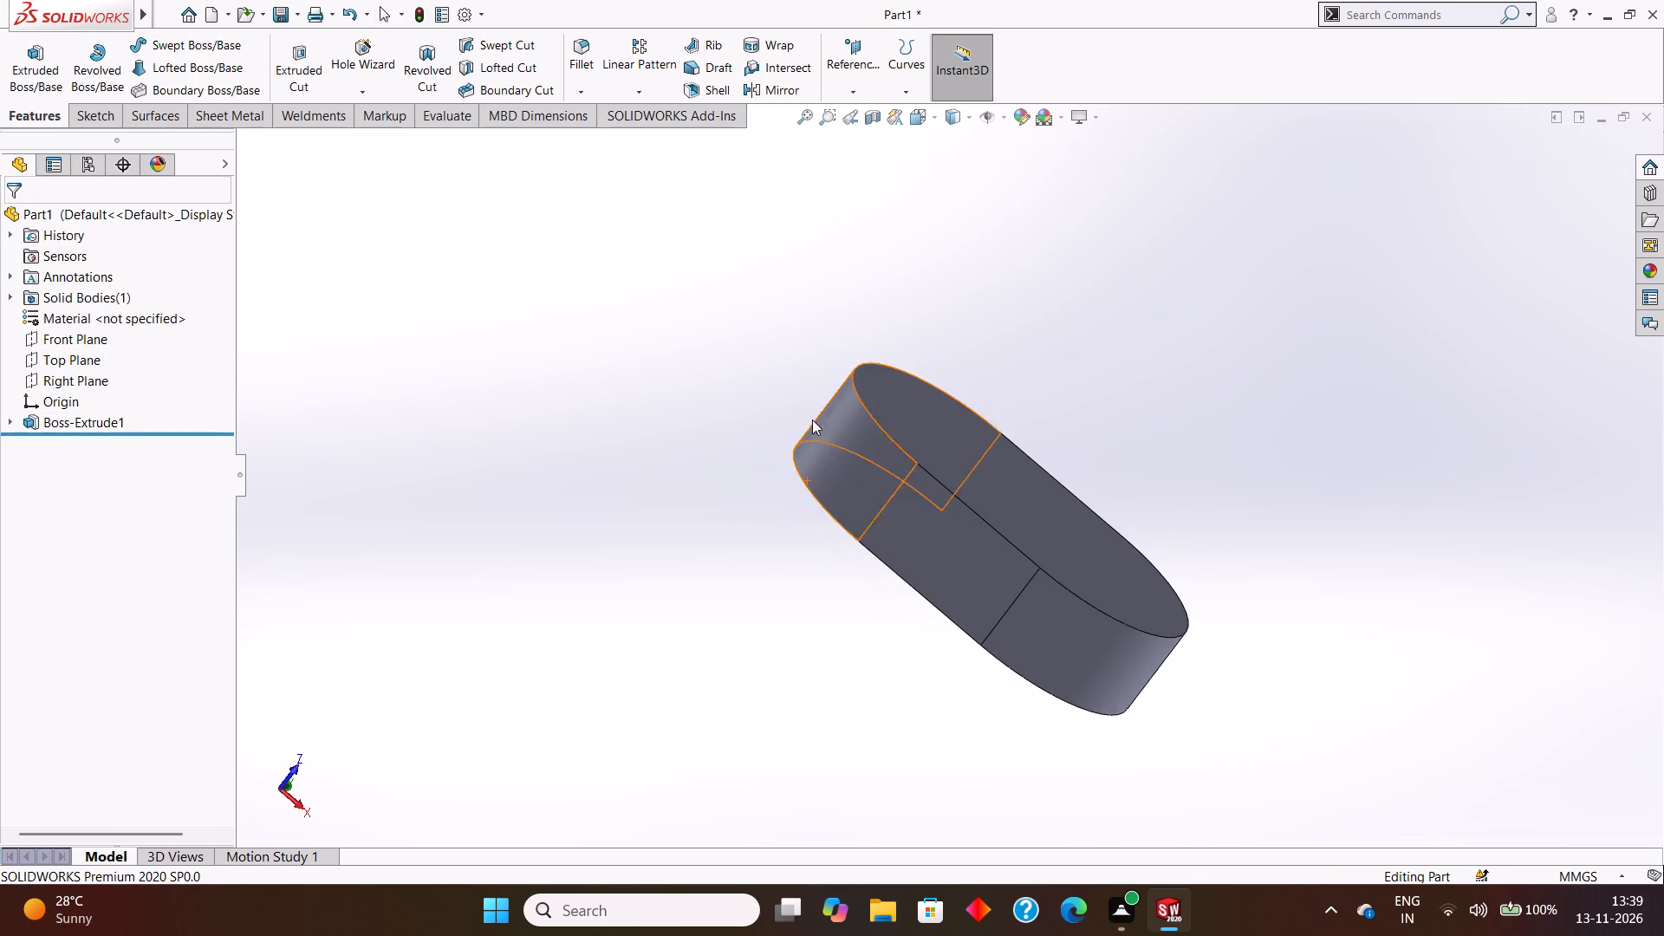
middle_drag(789, 501, 751, 434)
middle_drag(777, 502, 755, 460)
middle_drag(757, 463, 817, 482)
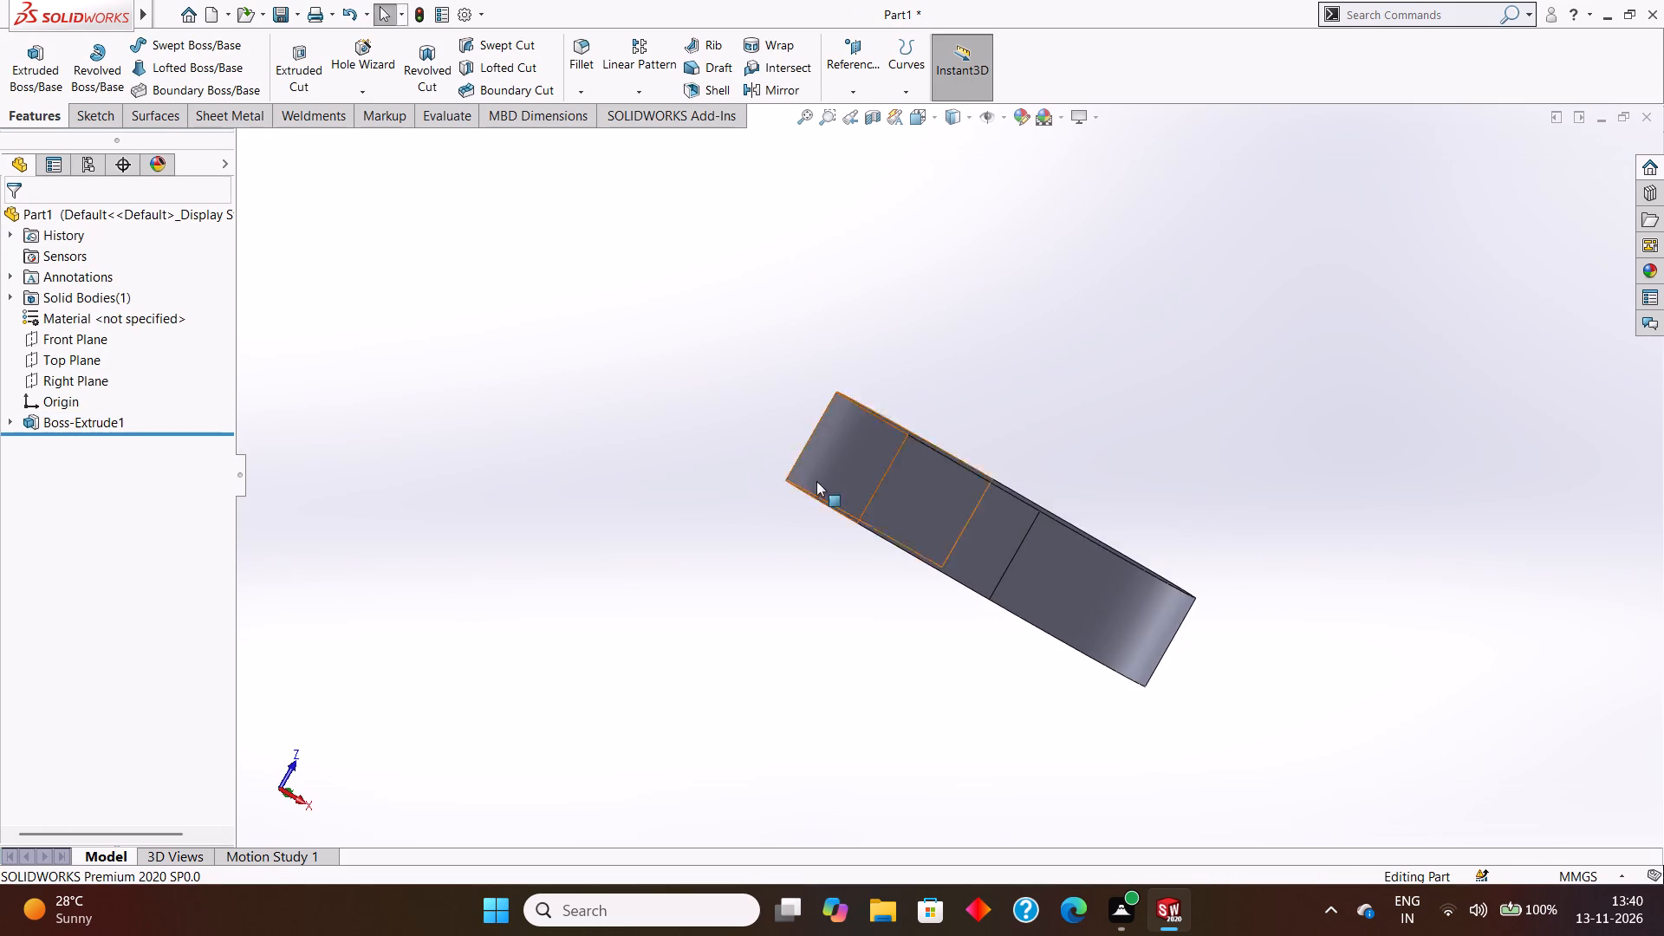
middle_drag(816, 481, 802, 494)
middle_drag(792, 491, 772, 542)
middle_drag(766, 521, 754, 539)
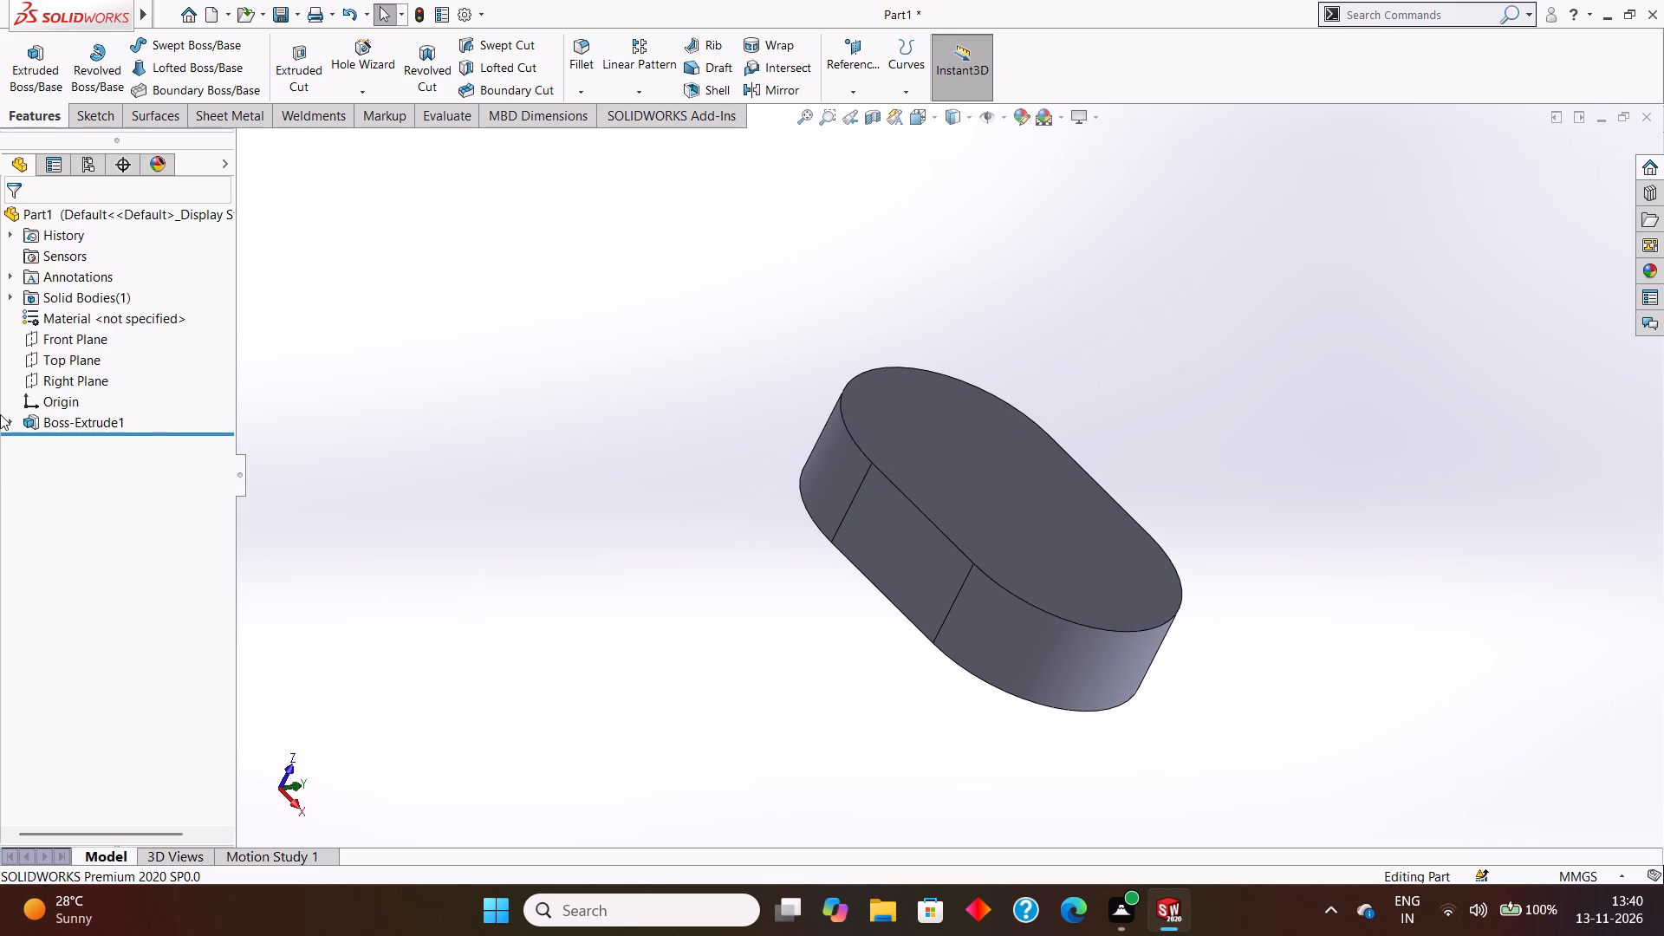
Edit the boss extrusion and set its blind depth to 11 mm.
click(47, 426)
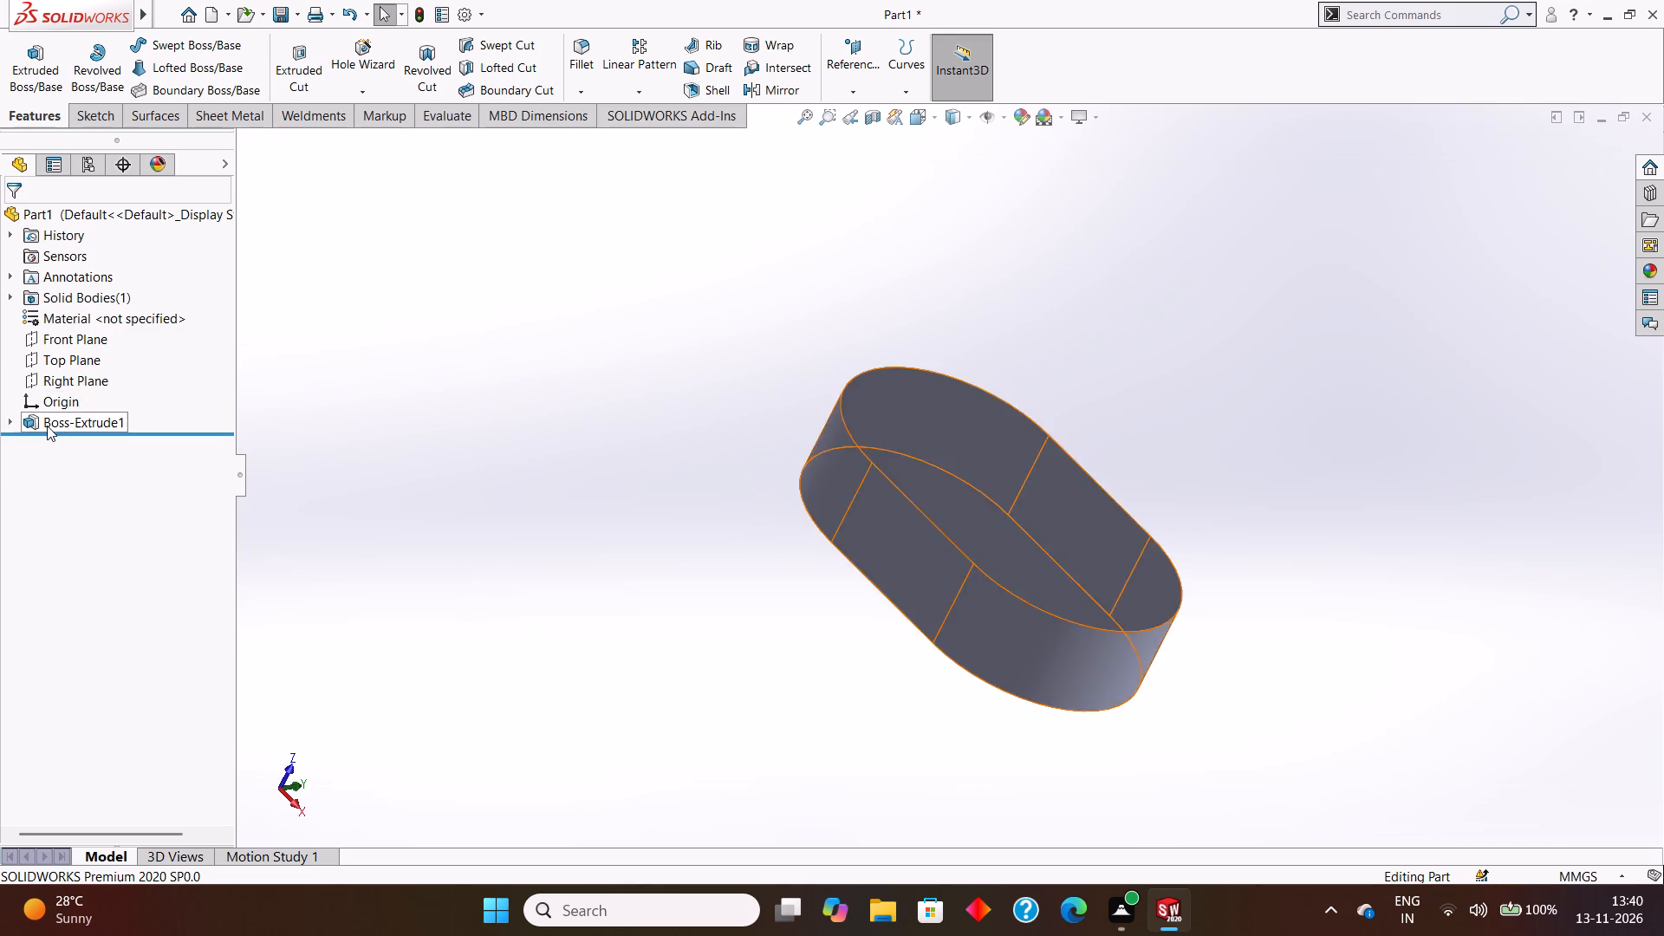
click(62, 373)
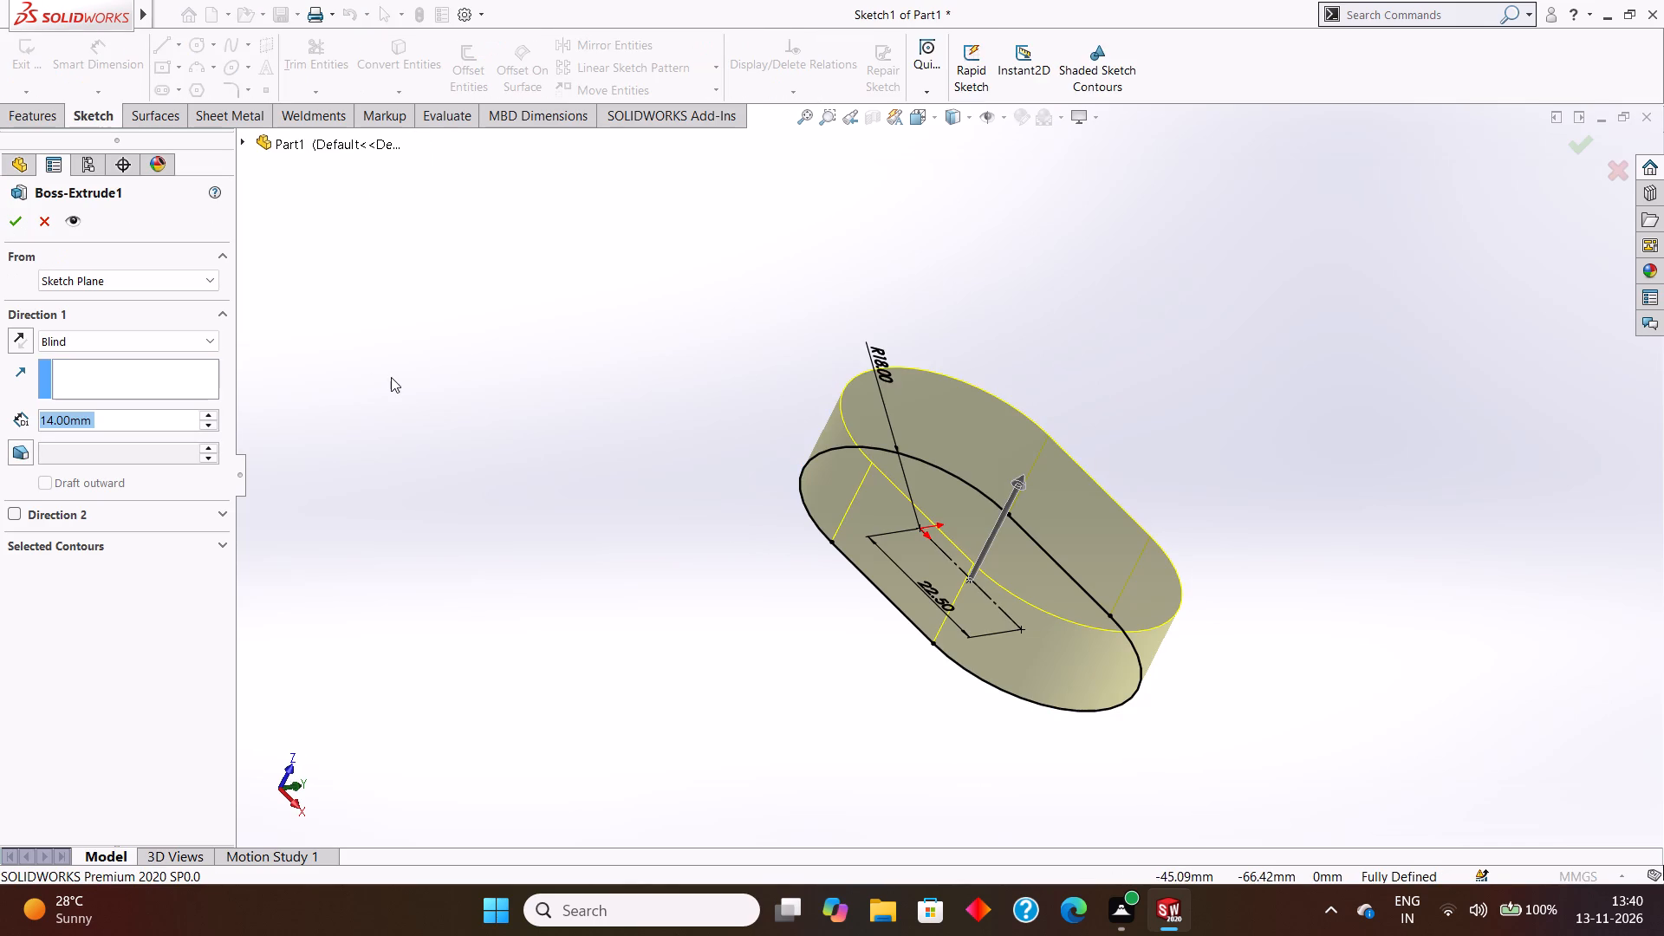
key(BackSpace)
text(11)
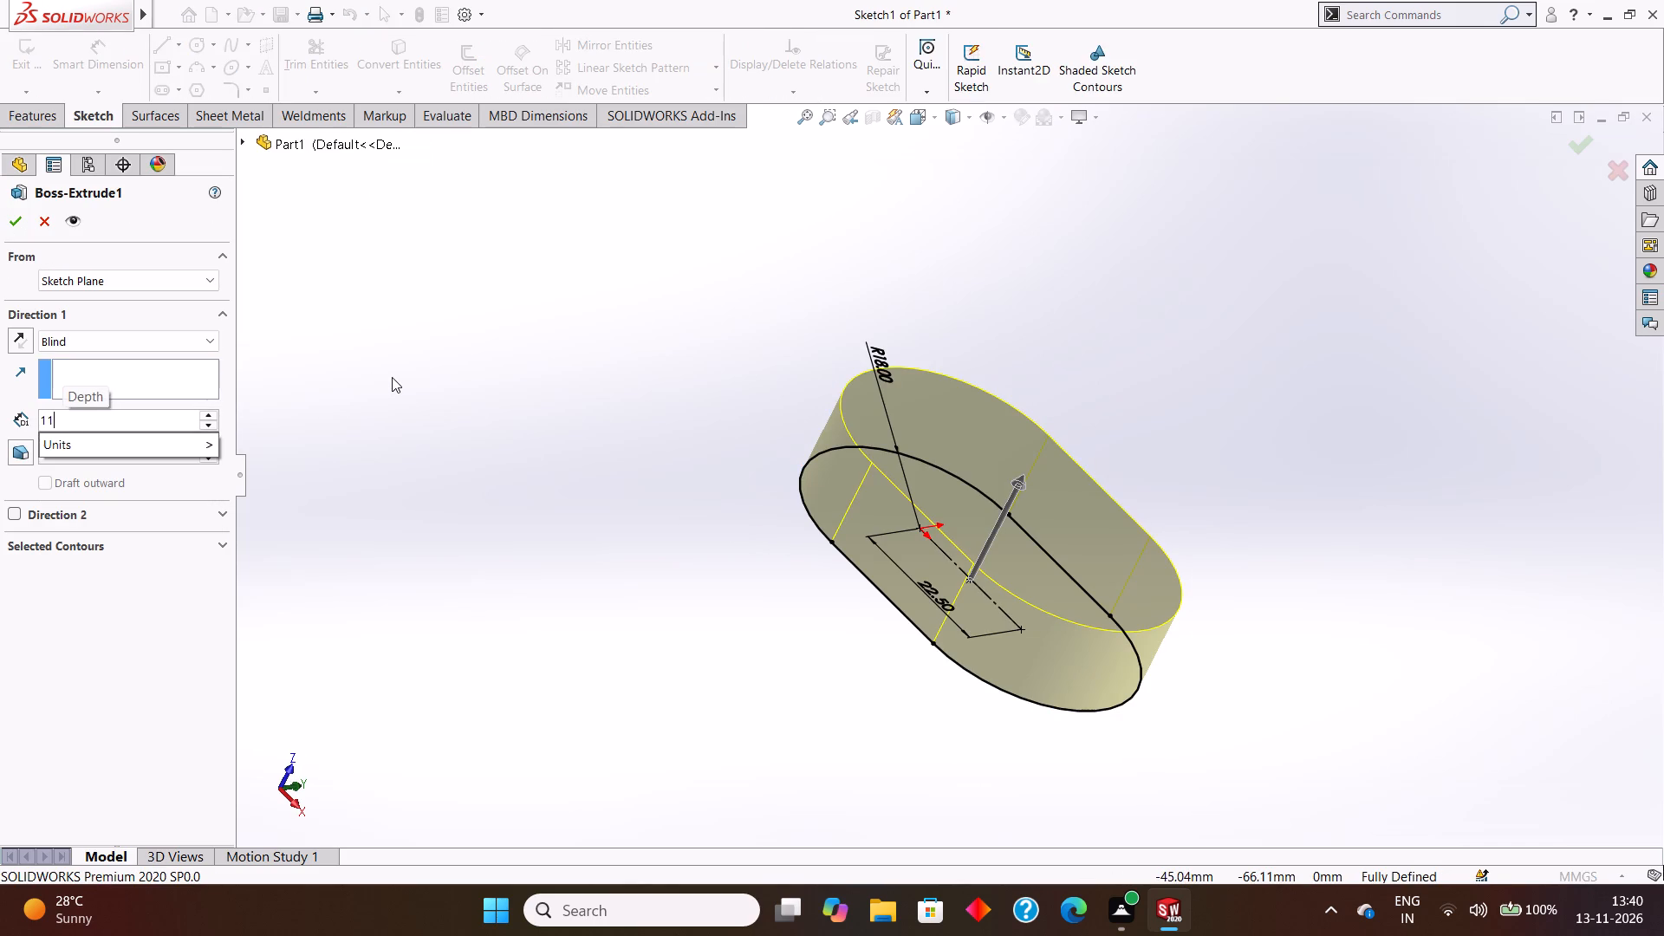
key(Return)
click(19, 221)
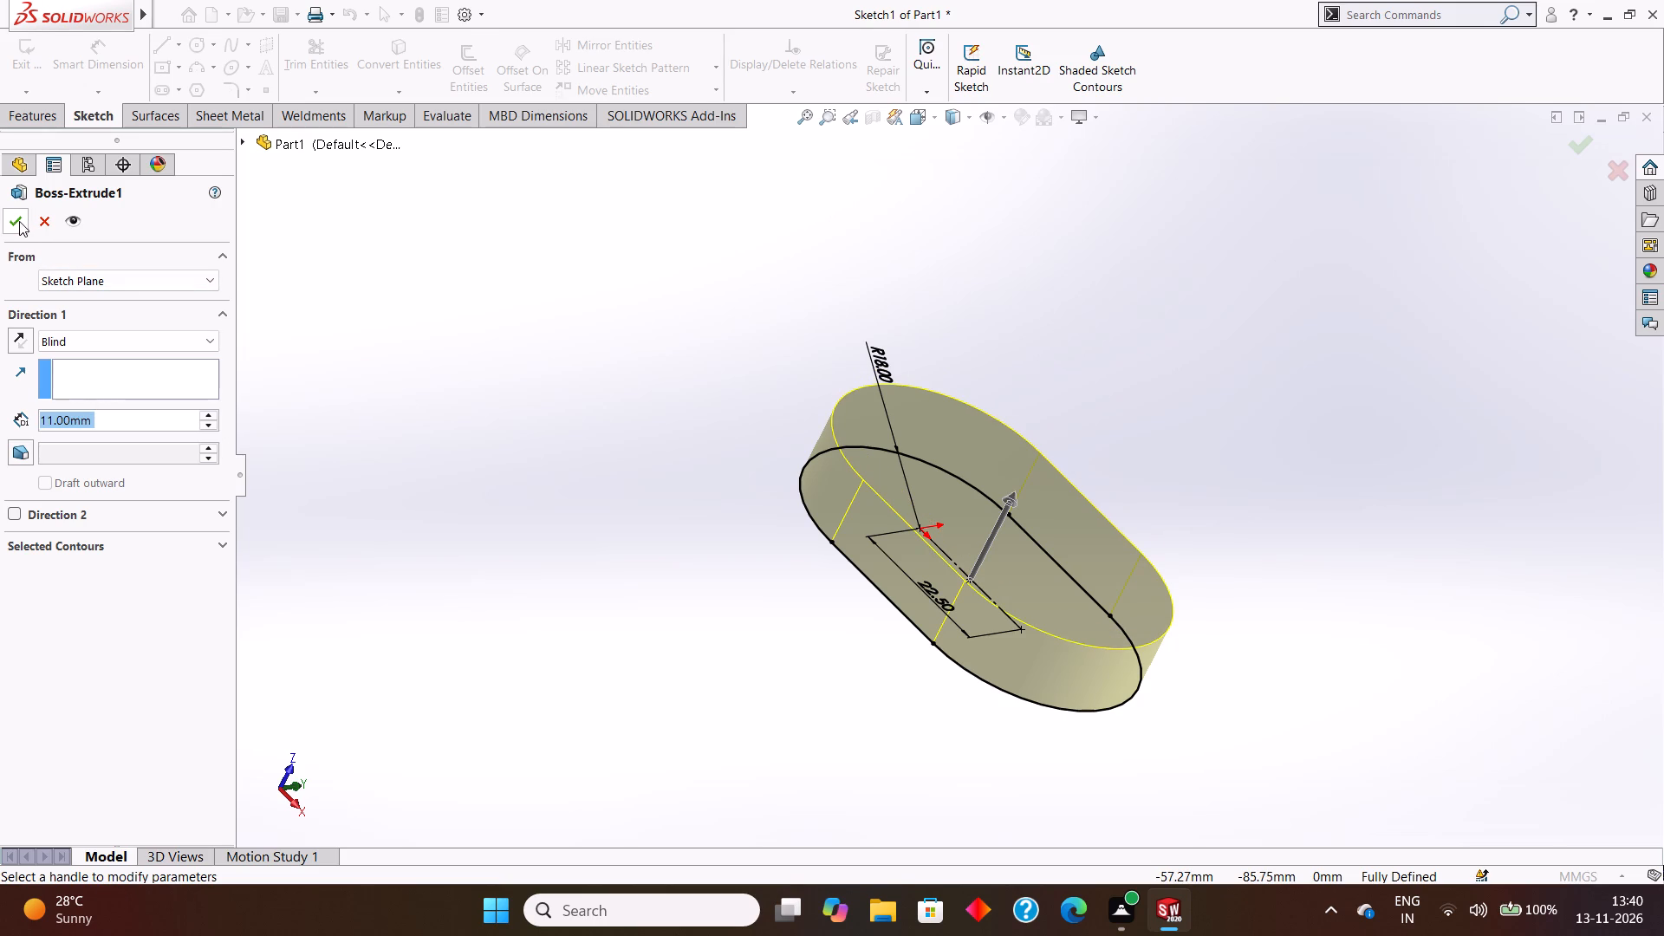
click(627, 292)
Inspect the slot-shaped body with its new depth from several angles.
middle_drag(624, 291, 705, 425)
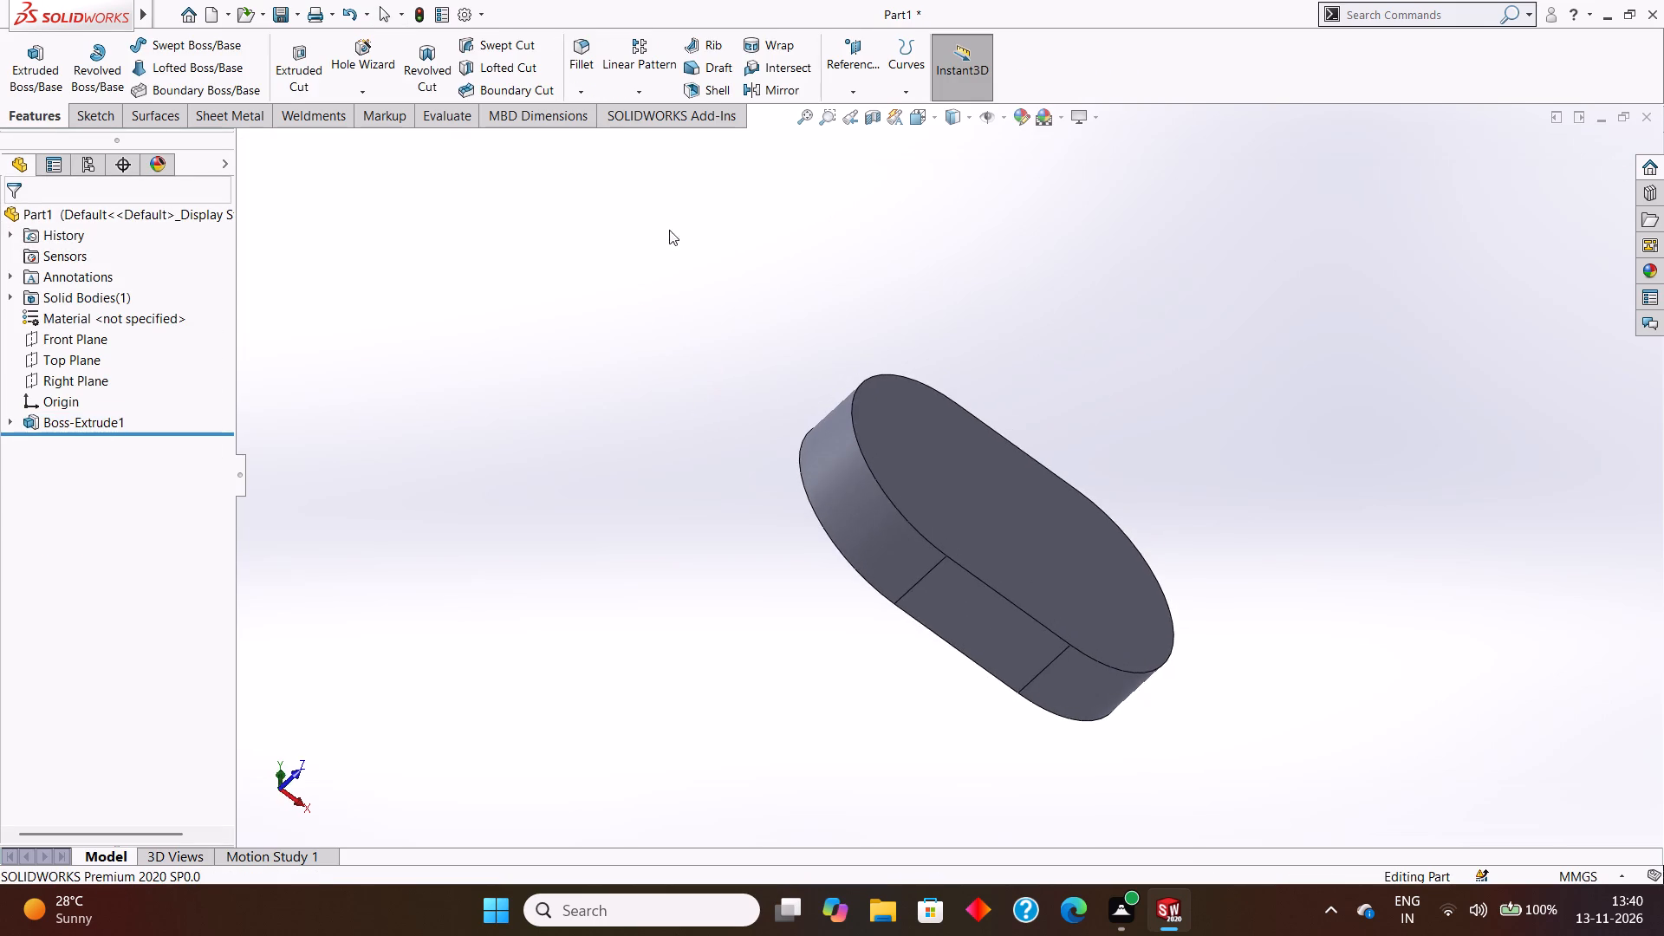
middle_drag(673, 226, 601, 280)
middle_drag(686, 369, 651, 350)
middle_drag(673, 372, 666, 358)
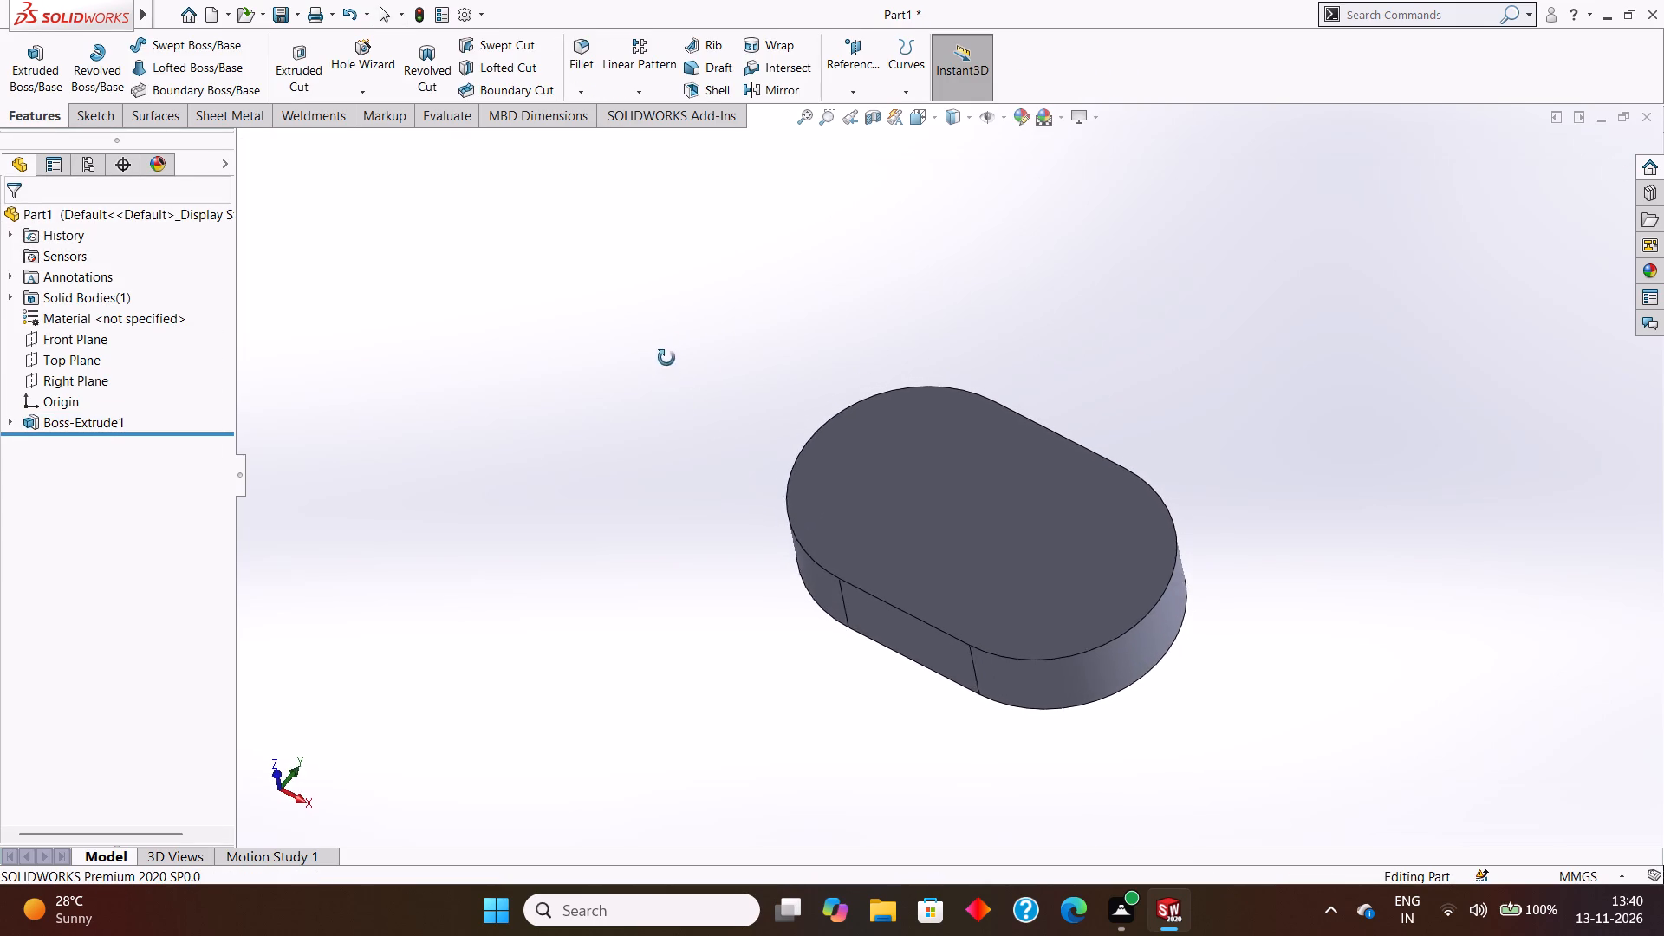
middle_drag(666, 358, 653, 349)
middle_drag(633, 358, 660, 390)
middle_drag(666, 388, 630, 357)
middle_drag(628, 352, 790, 285)
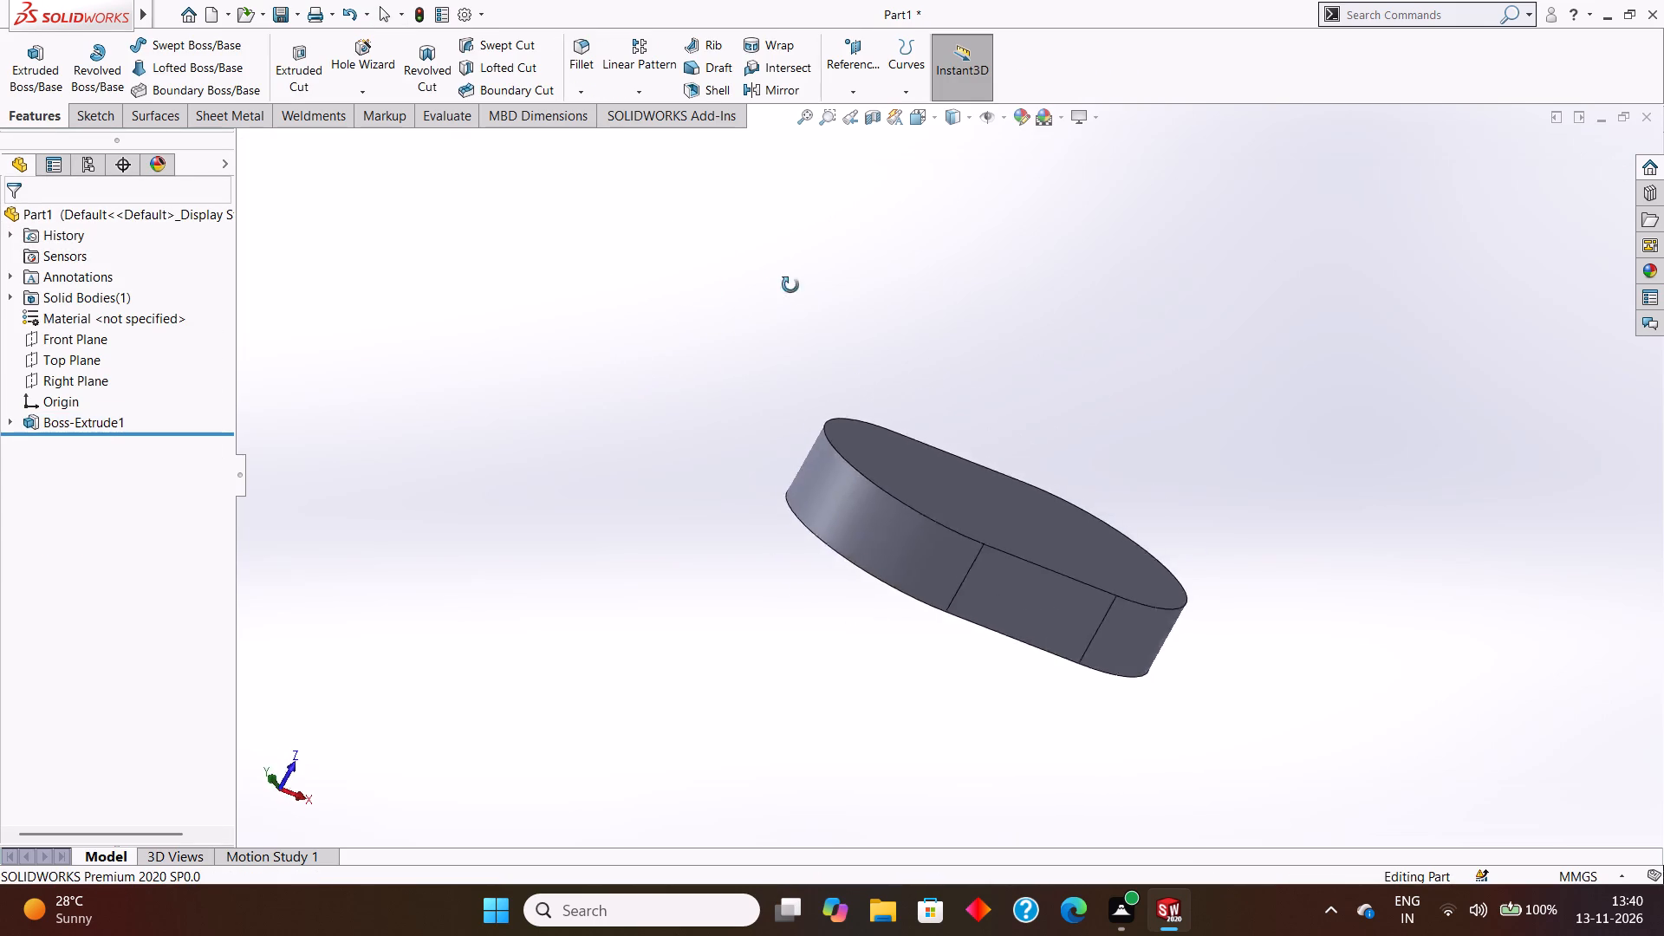
middle_drag(790, 285, 729, 388)
middle_drag(764, 408, 745, 390)
middle_drag(738, 391, 726, 384)
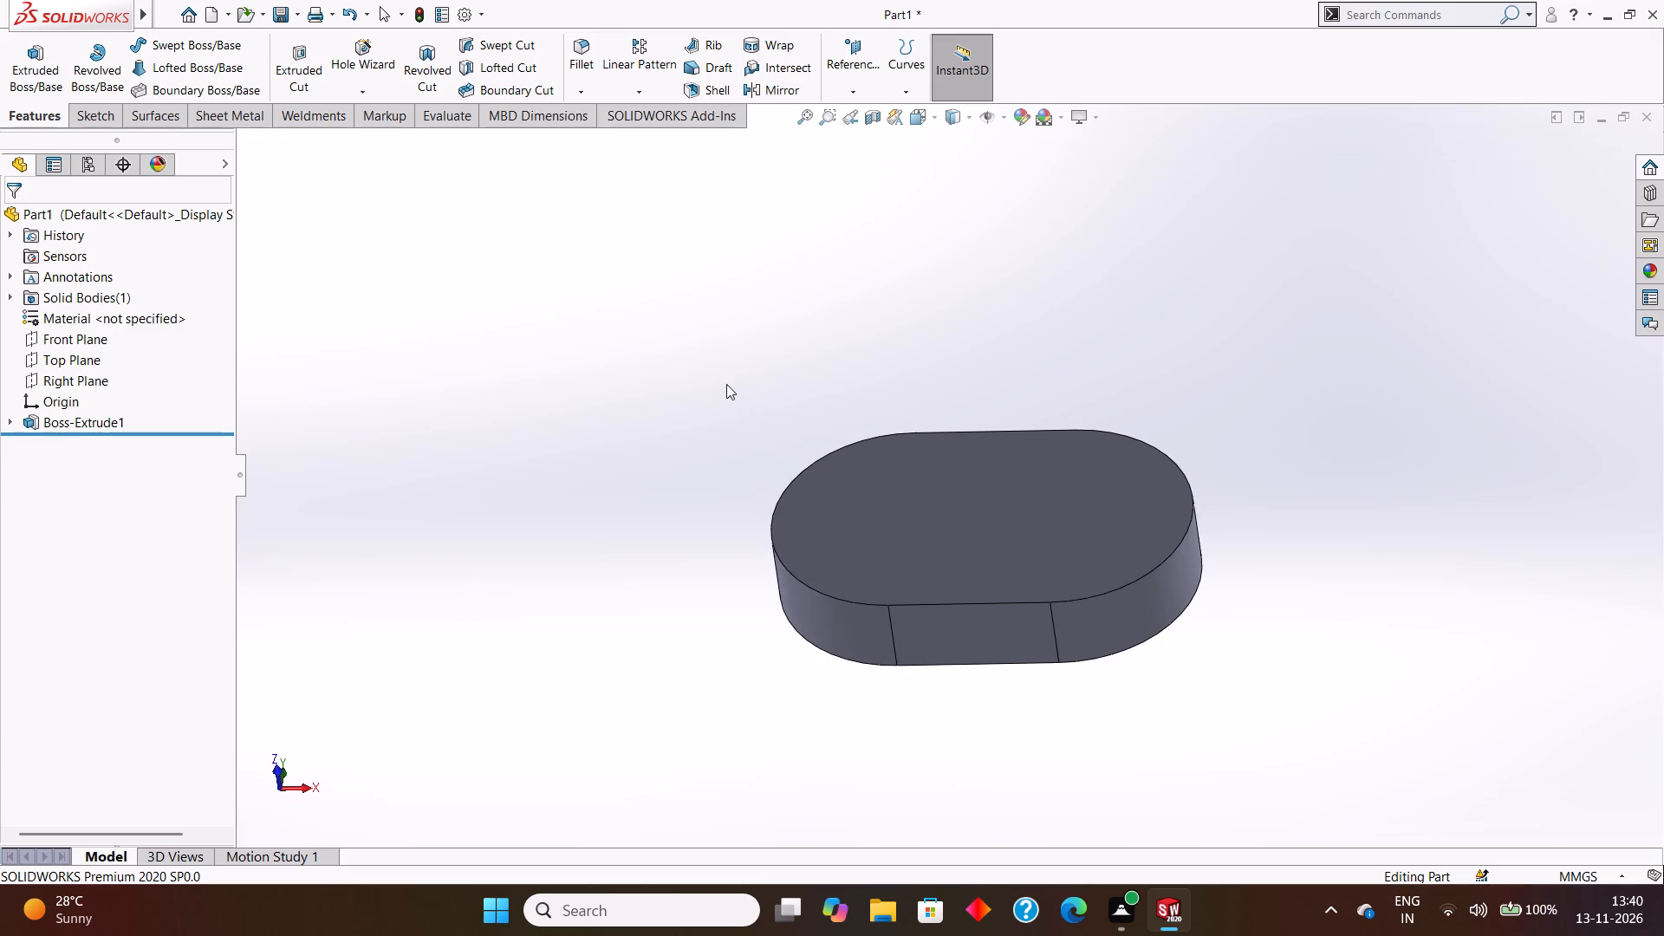
middle_drag(726, 383, 738, 362)
middle_drag(737, 366, 744, 351)
middle_drag(751, 354, 770, 380)
middle_drag(778, 378, 778, 374)
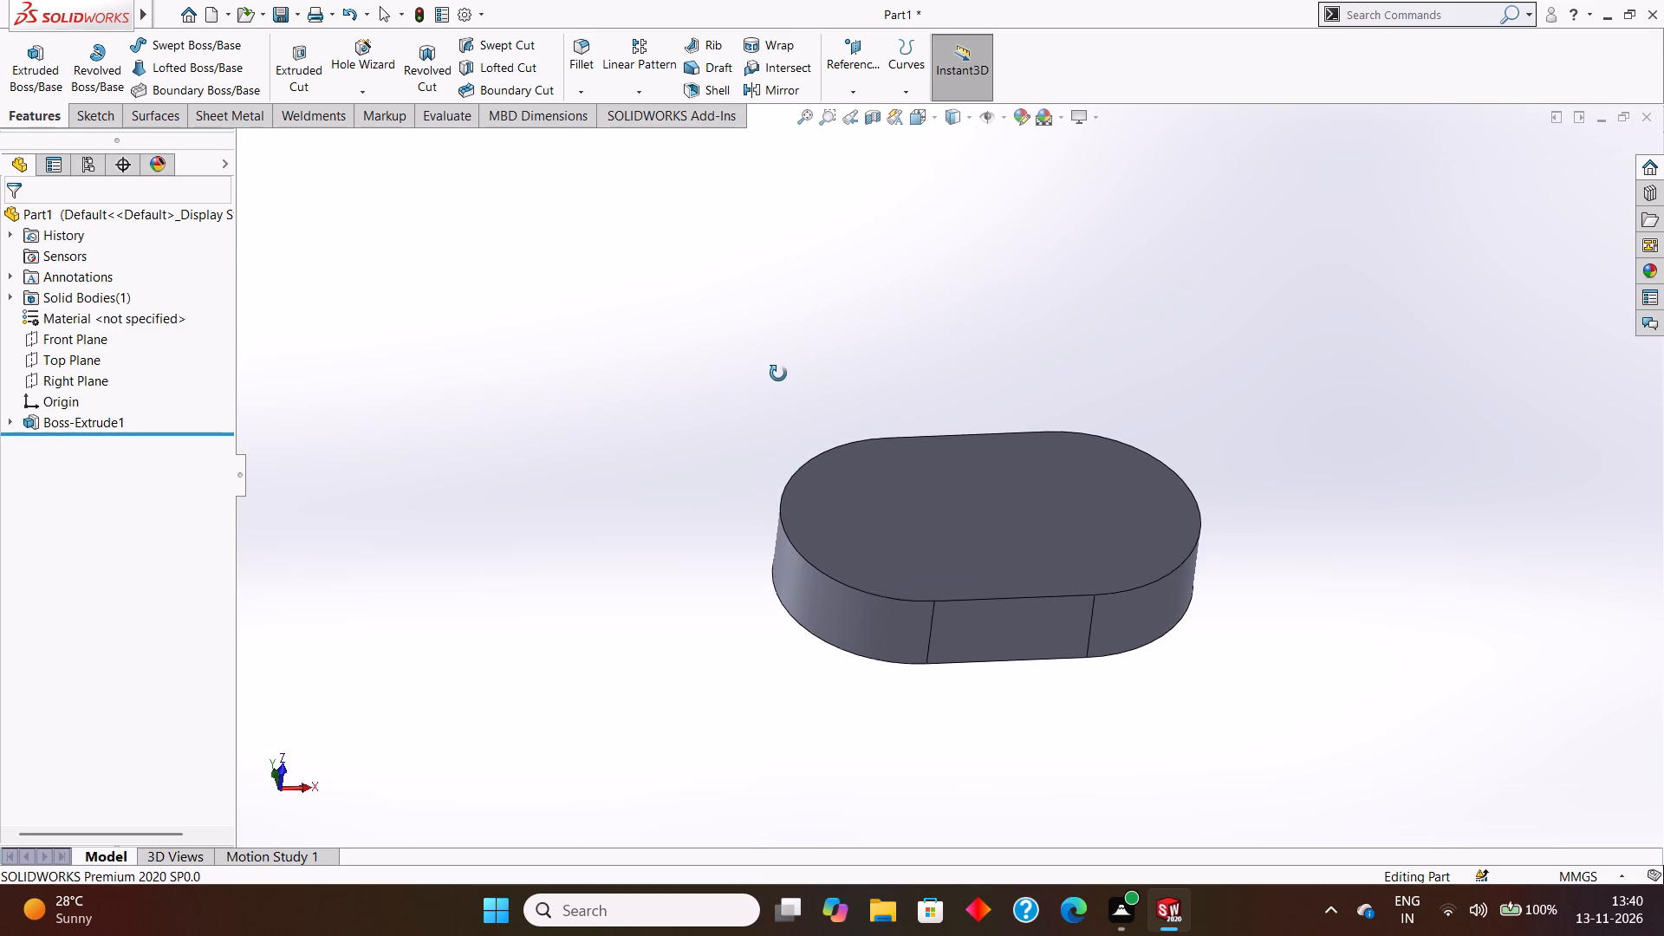
middle_drag(778, 374, 774, 346)
middle_drag(776, 354, 777, 380)
middle_click(812, 385)
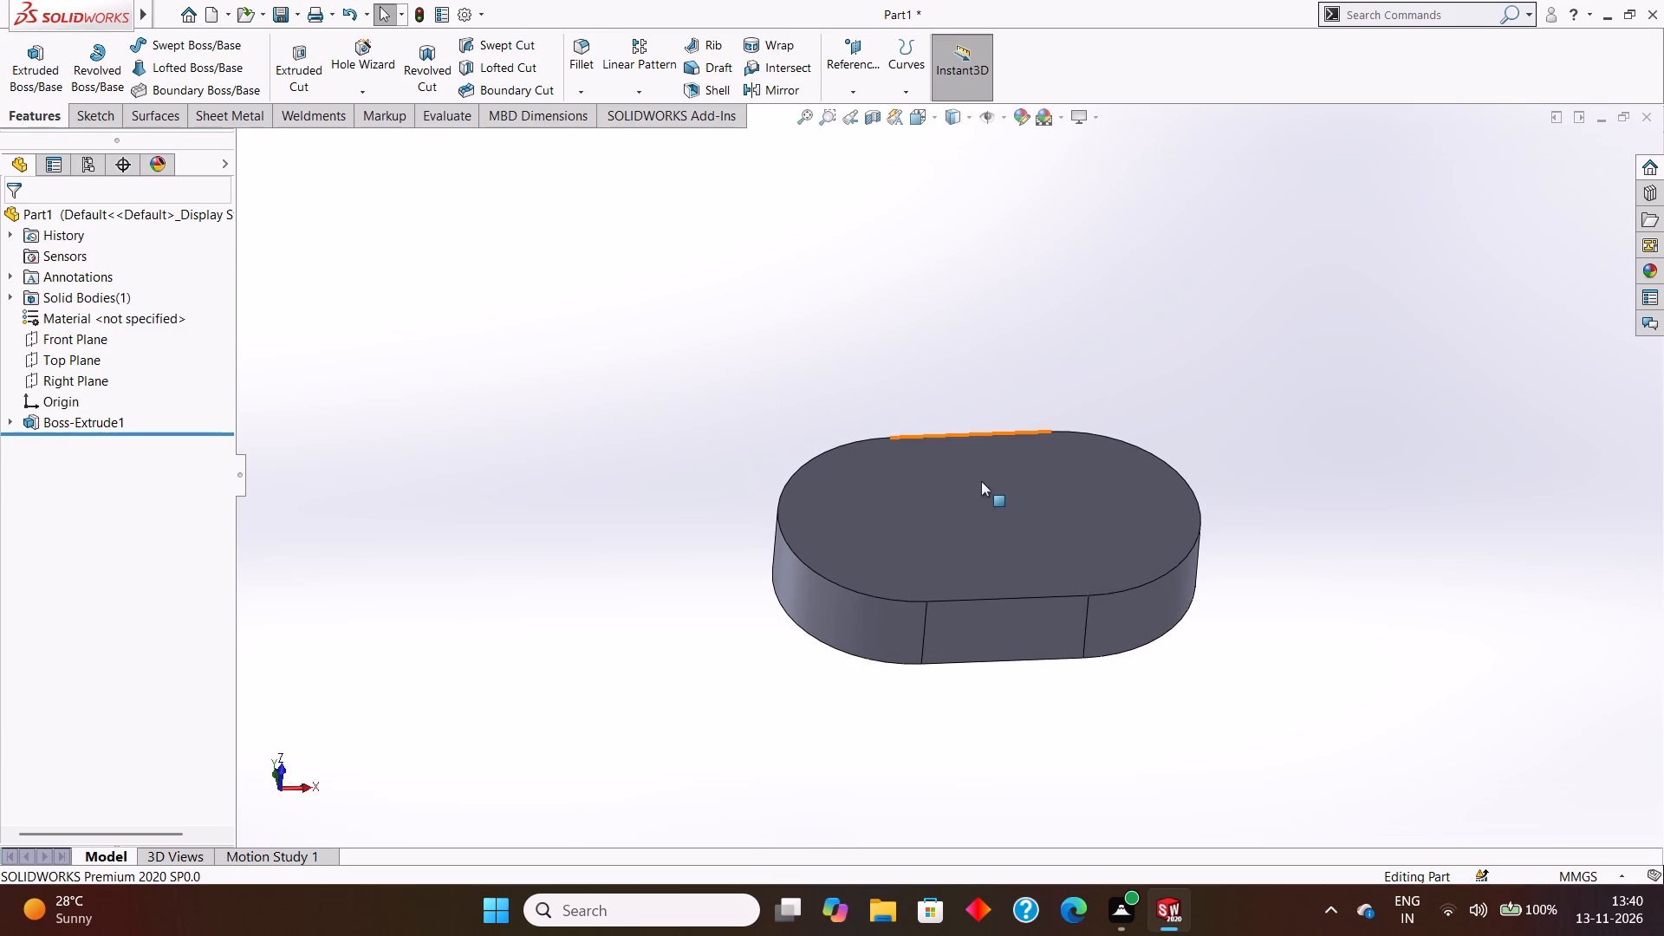
Start a new sketch on the body's flat slot-shaped face opposite the original sketch plane.
click(977, 483)
click(1051, 430)
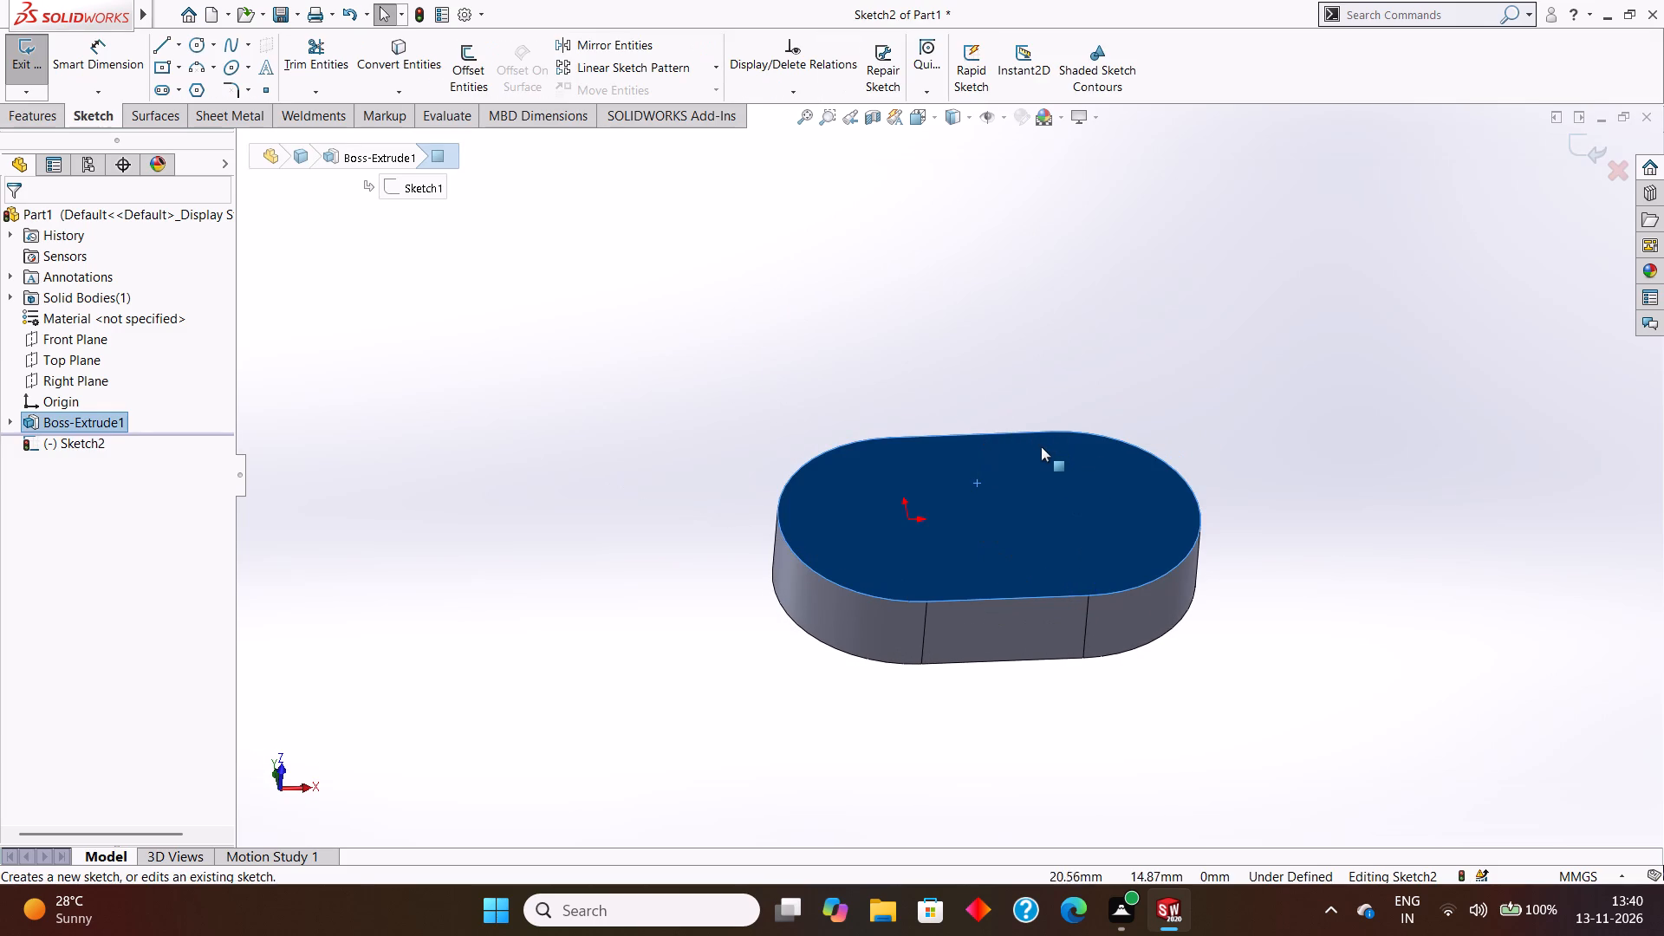
key(ctrl+8)
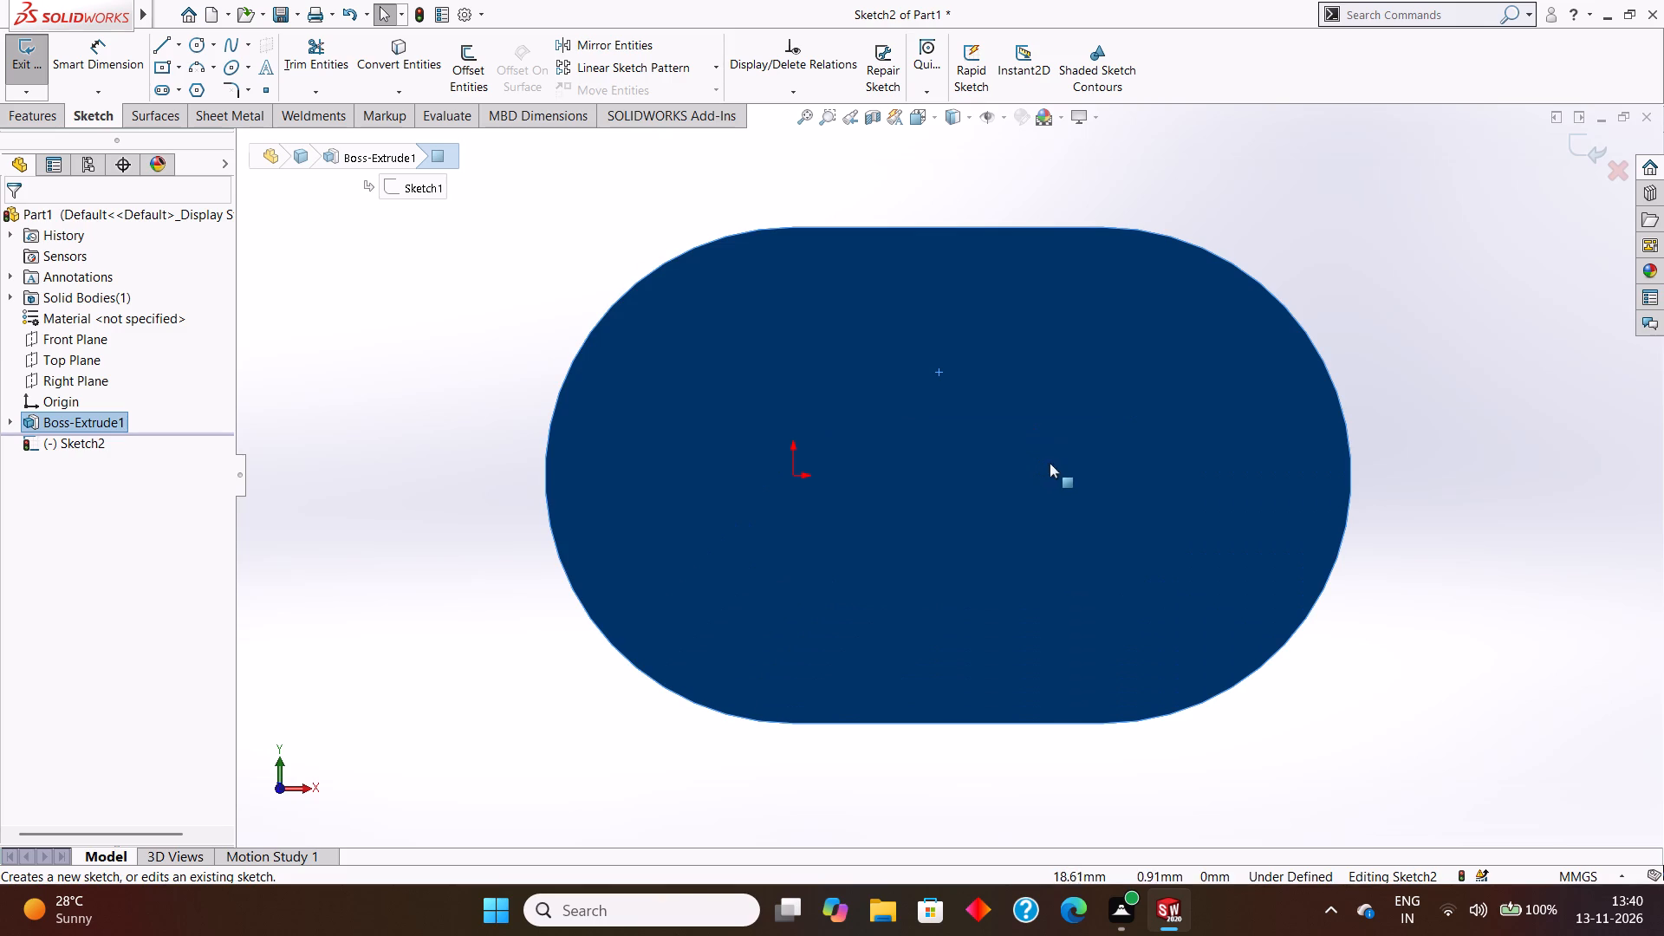
key(Escape)
key(Escape)
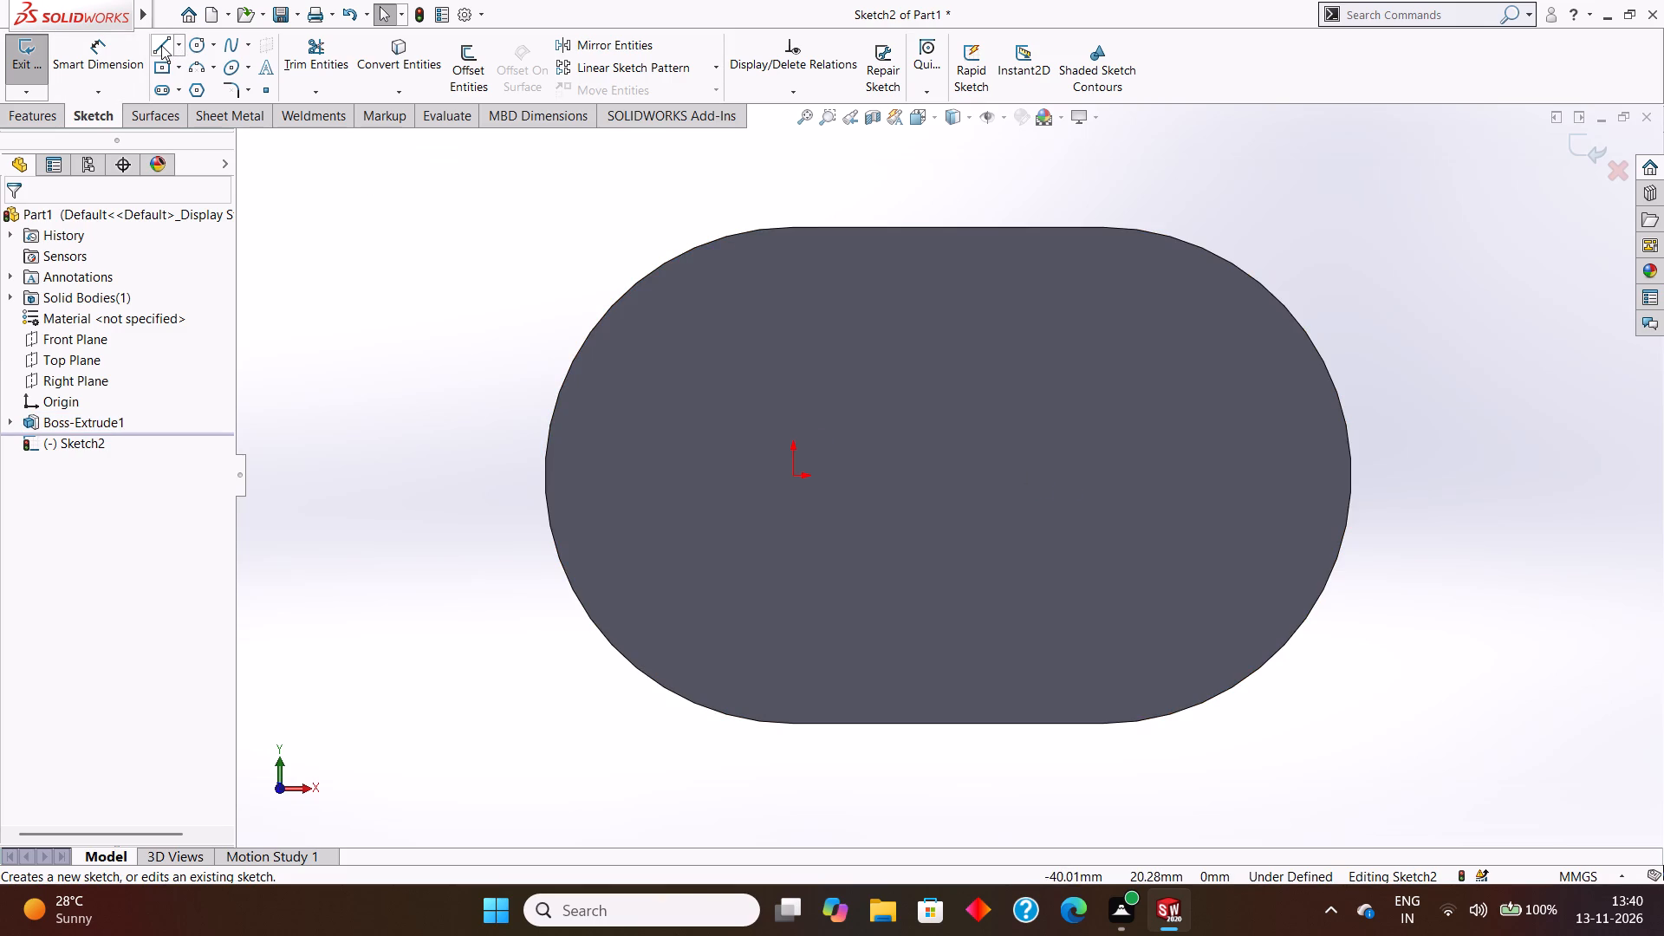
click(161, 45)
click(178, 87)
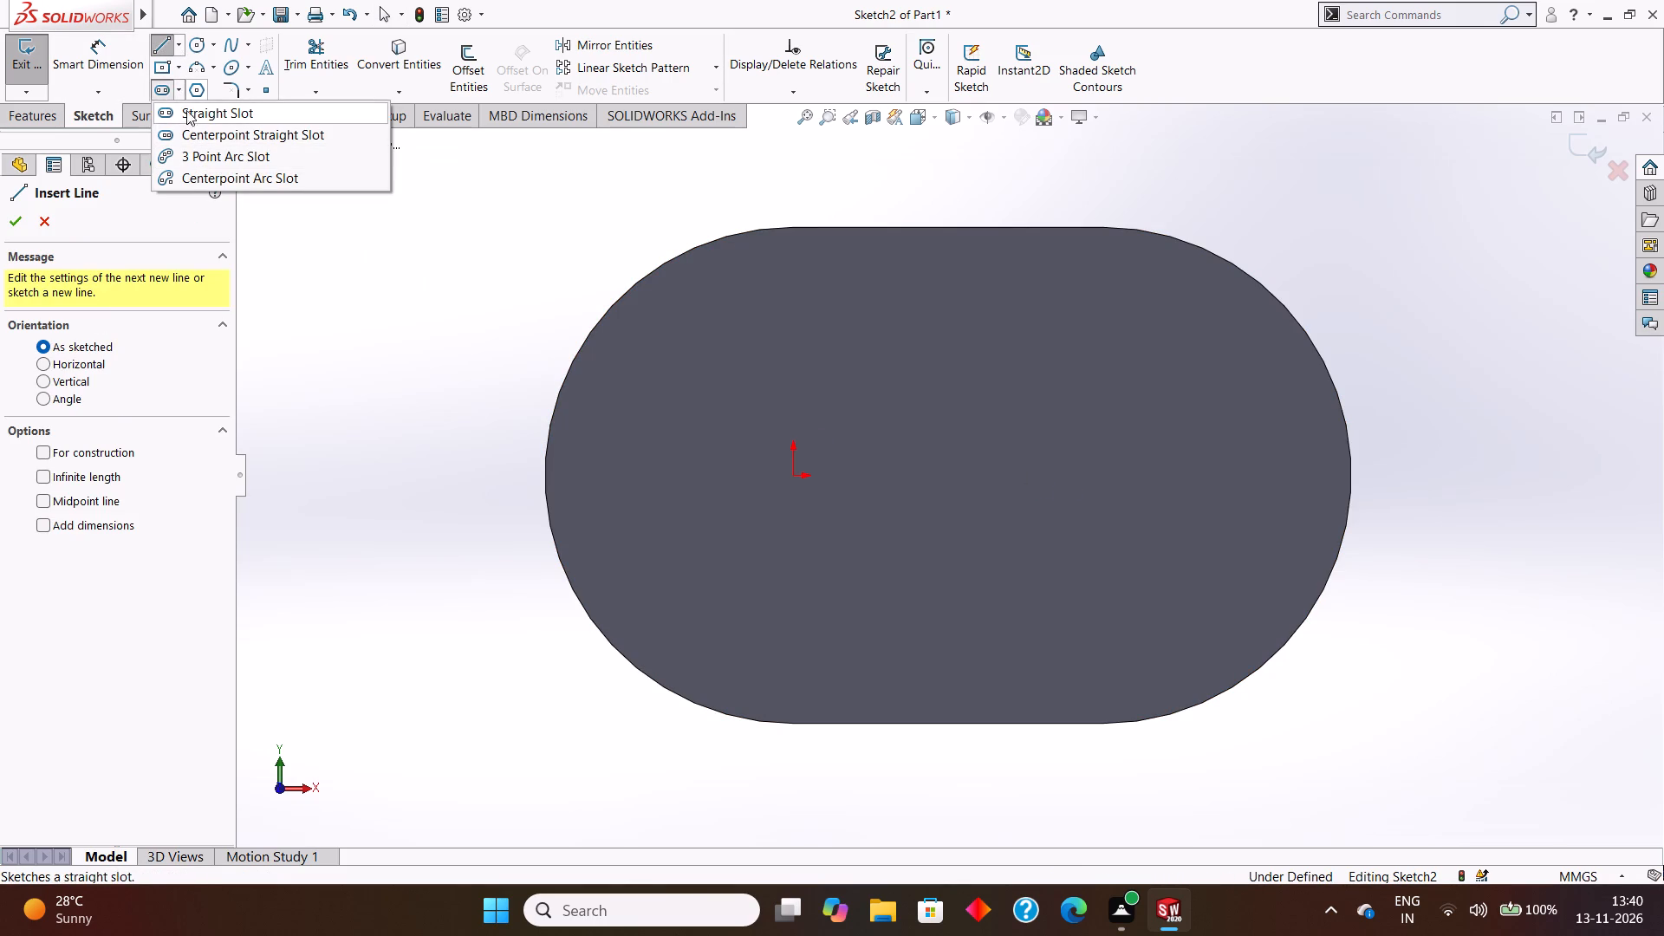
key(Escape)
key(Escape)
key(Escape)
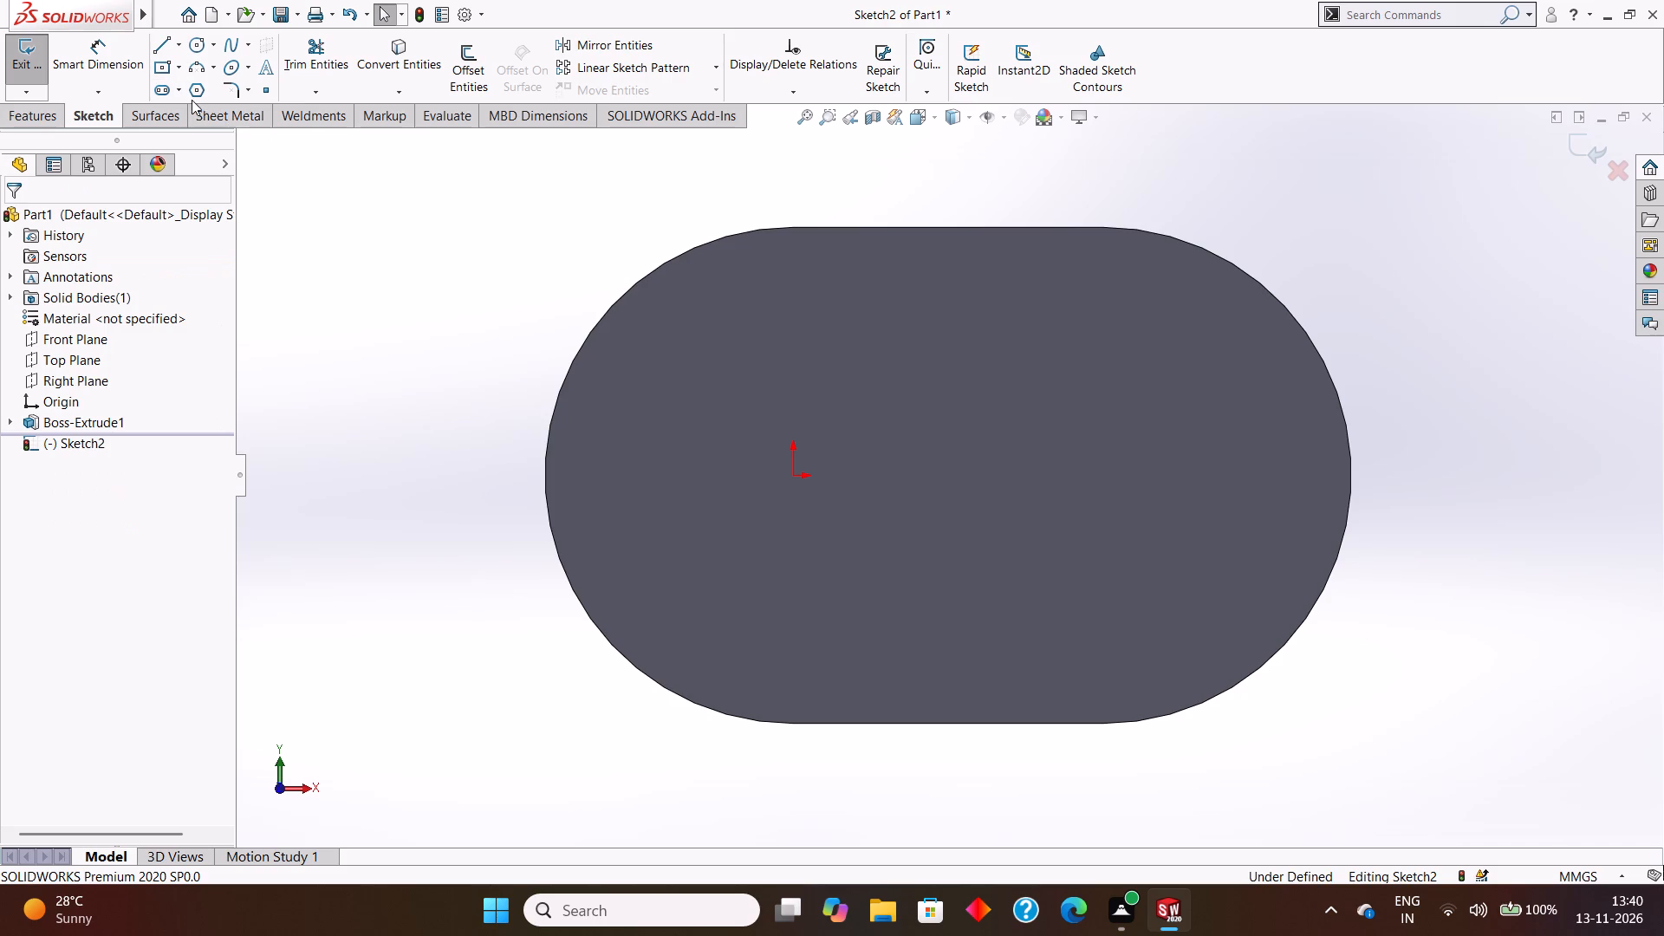
Sketch a straight slot about 19.7 mm wide inside the face, with 22.5 mm centre spacing starting at the origin.
click(179, 89)
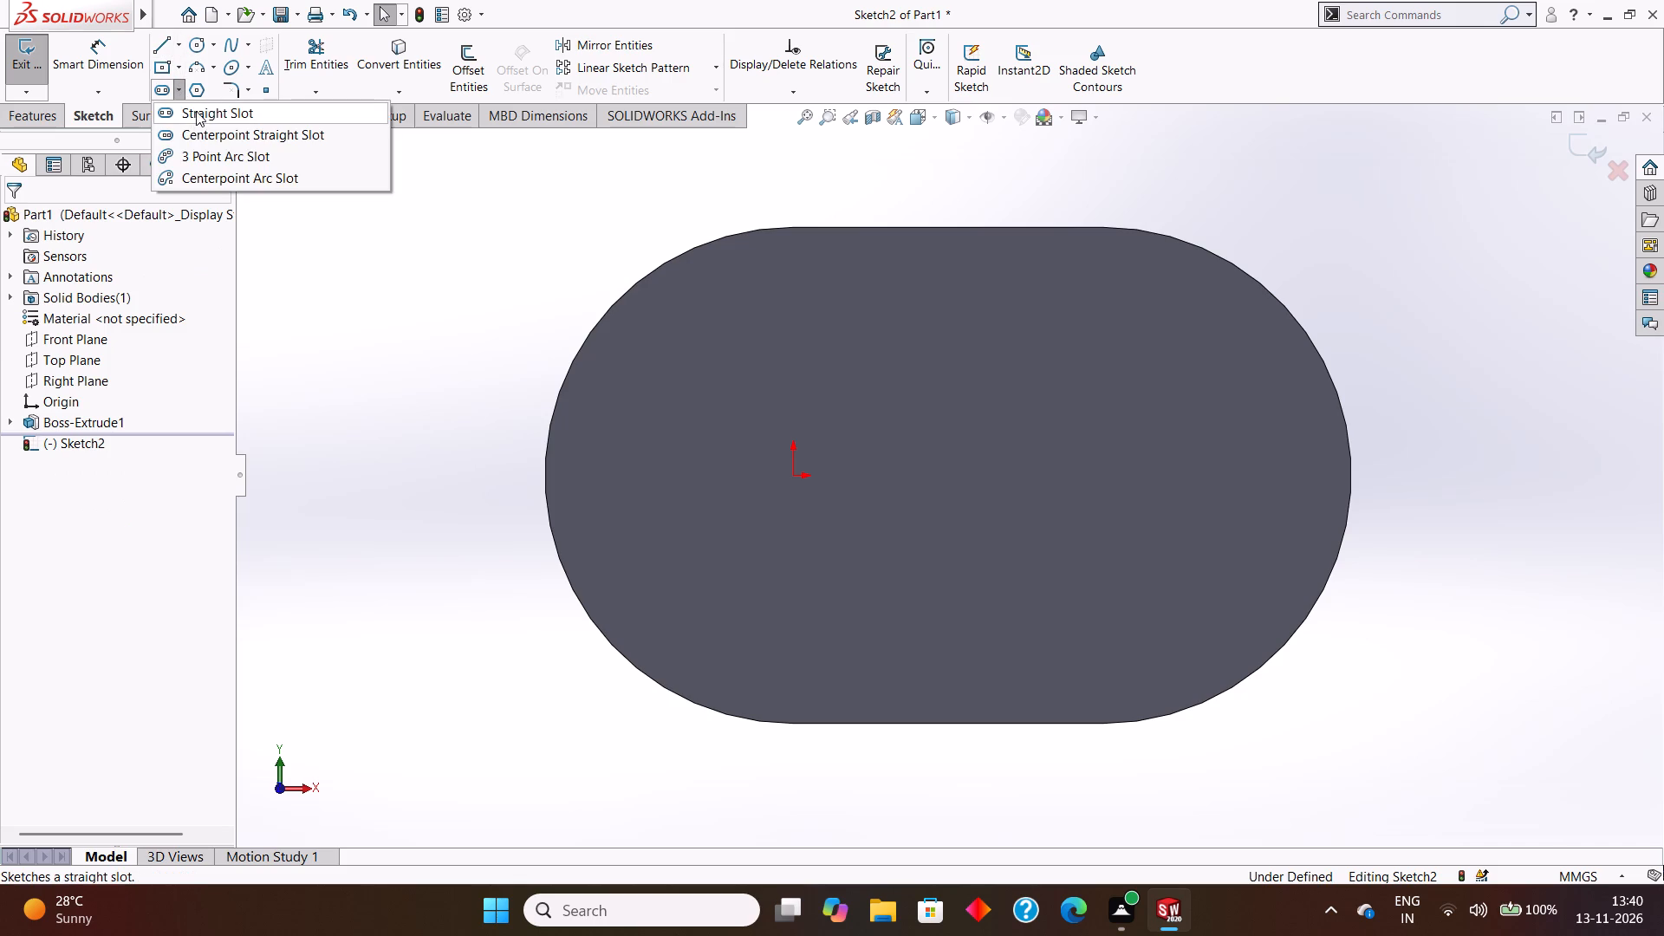
click(196, 111)
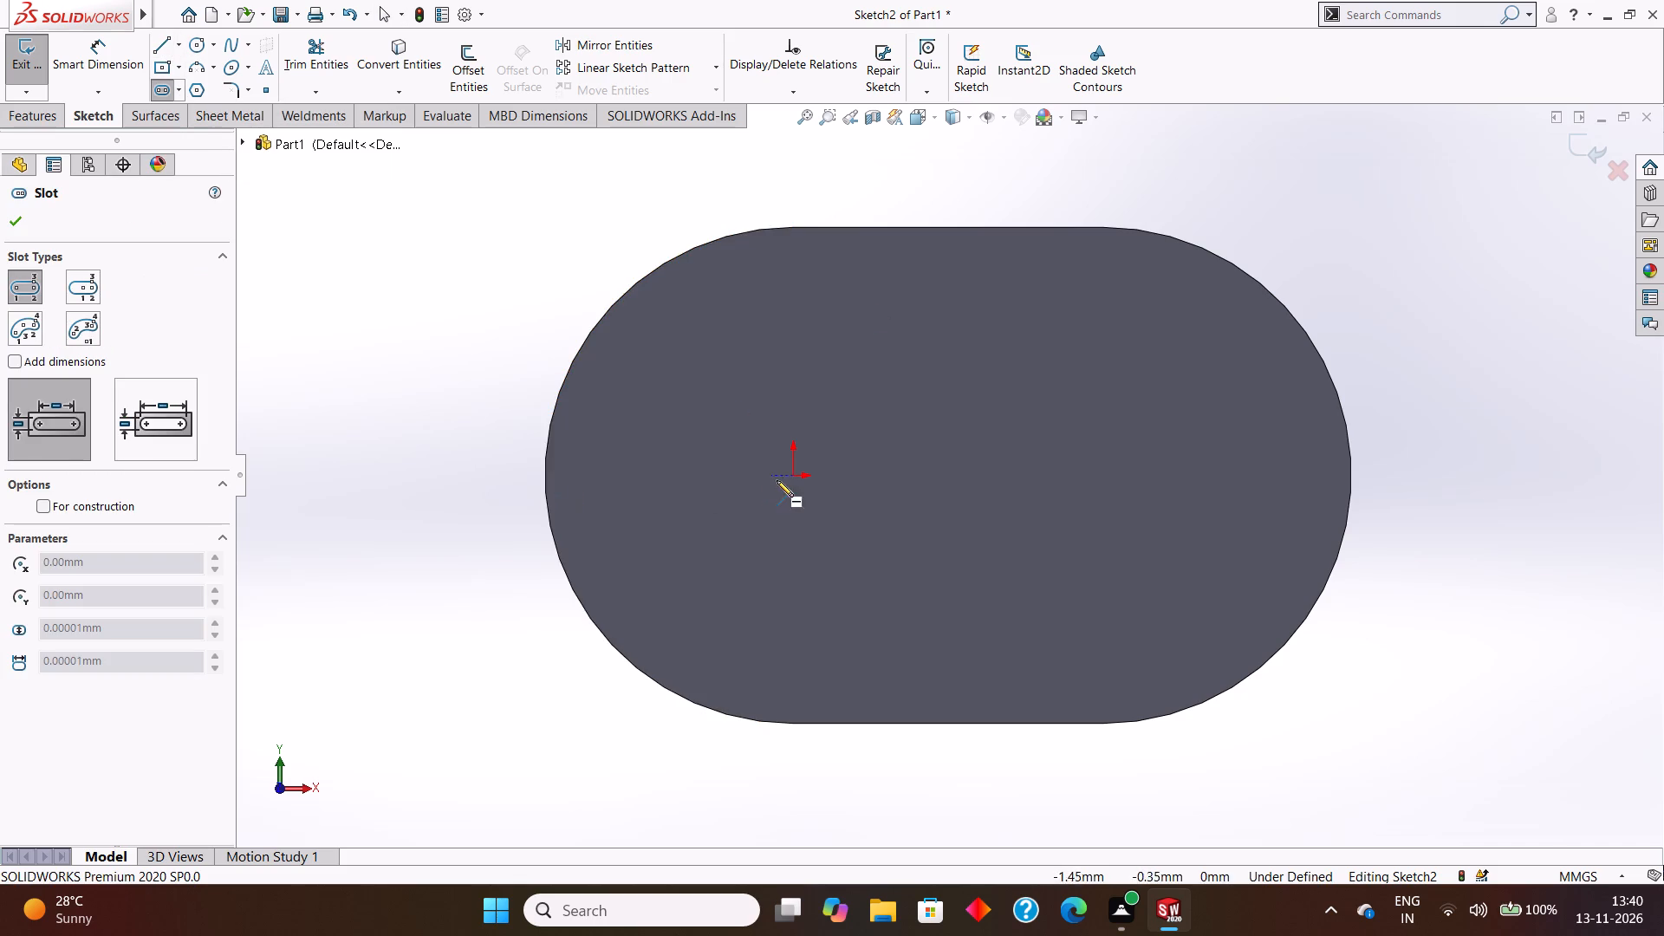
click(794, 474)
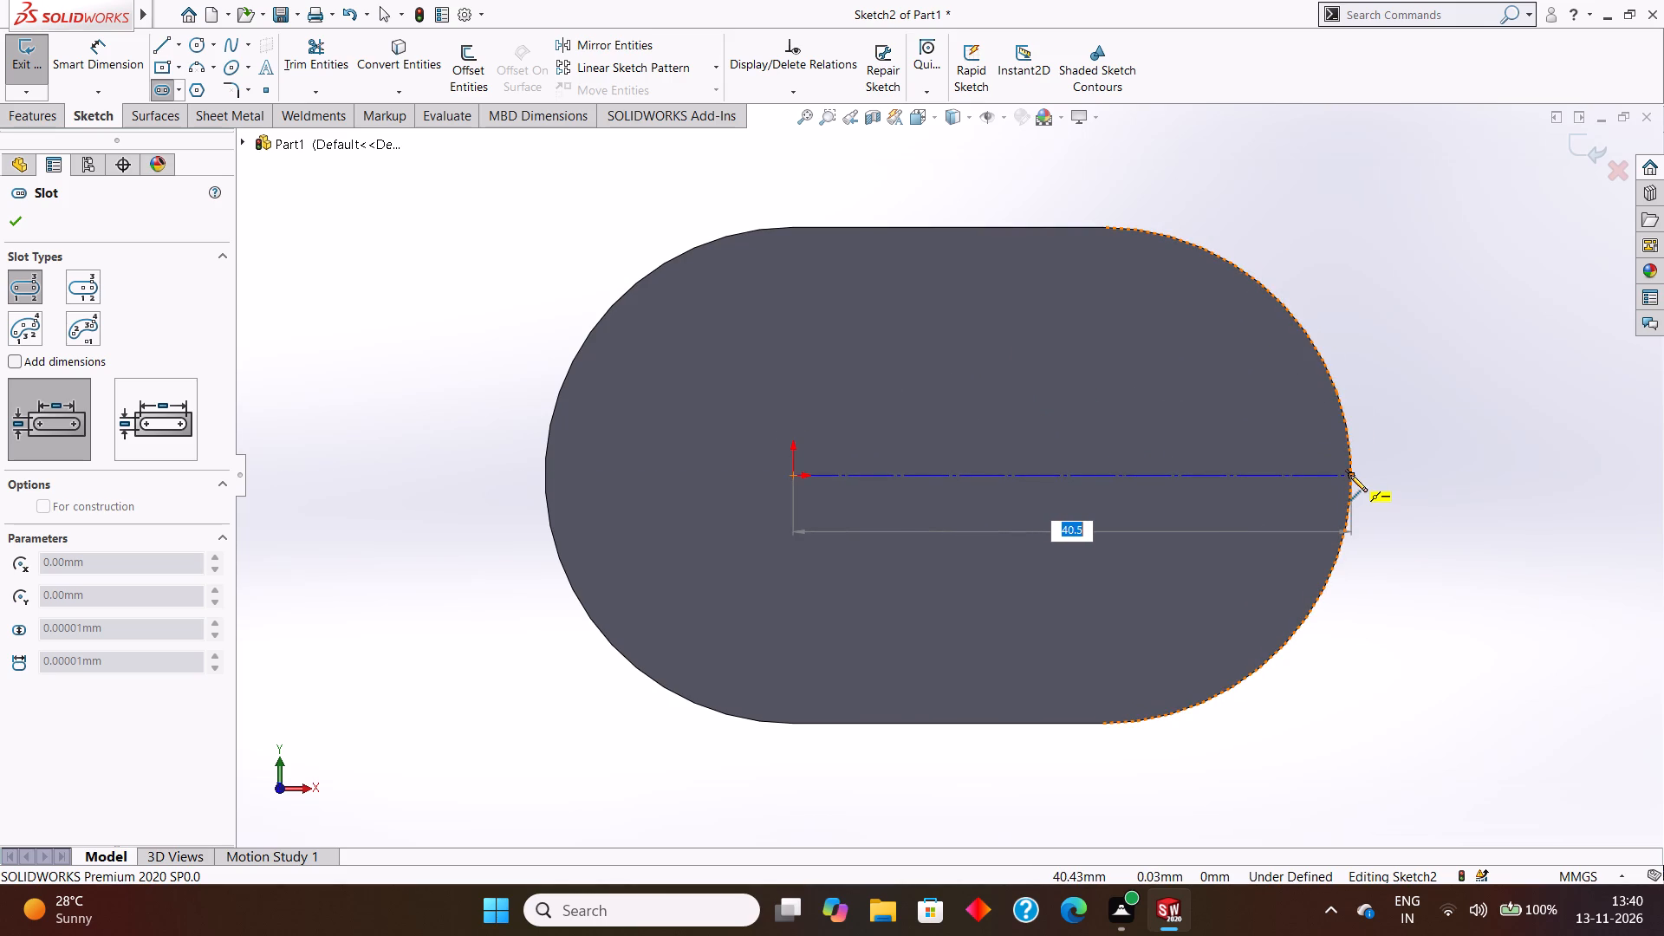
click(1102, 477)
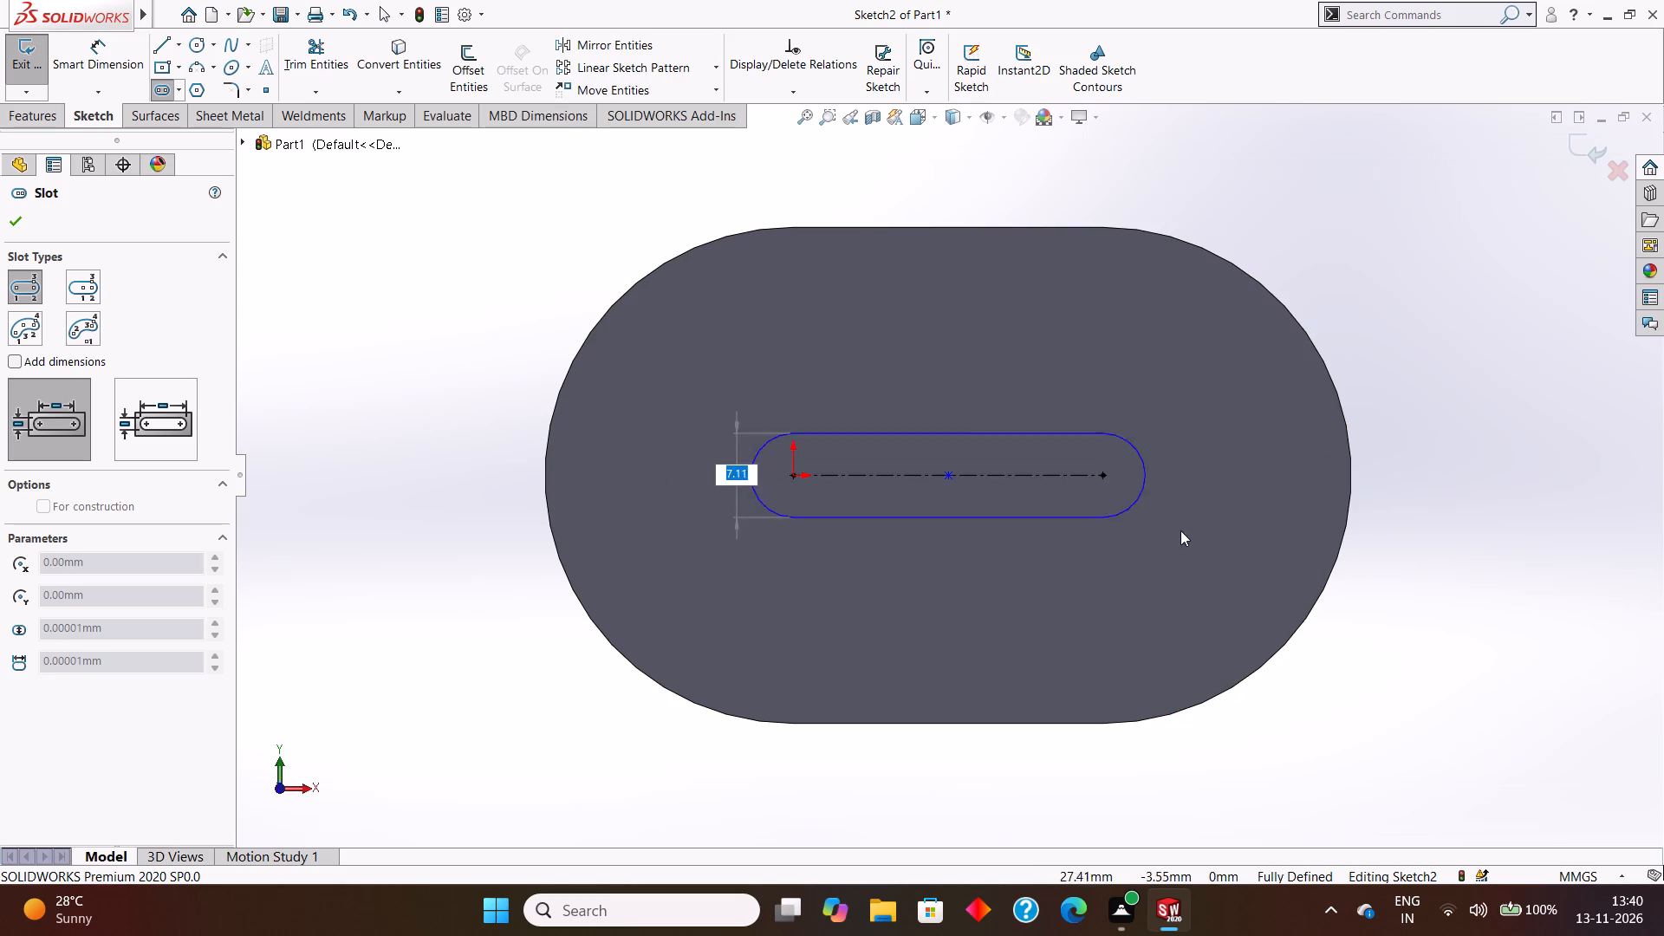
click(1243, 611)
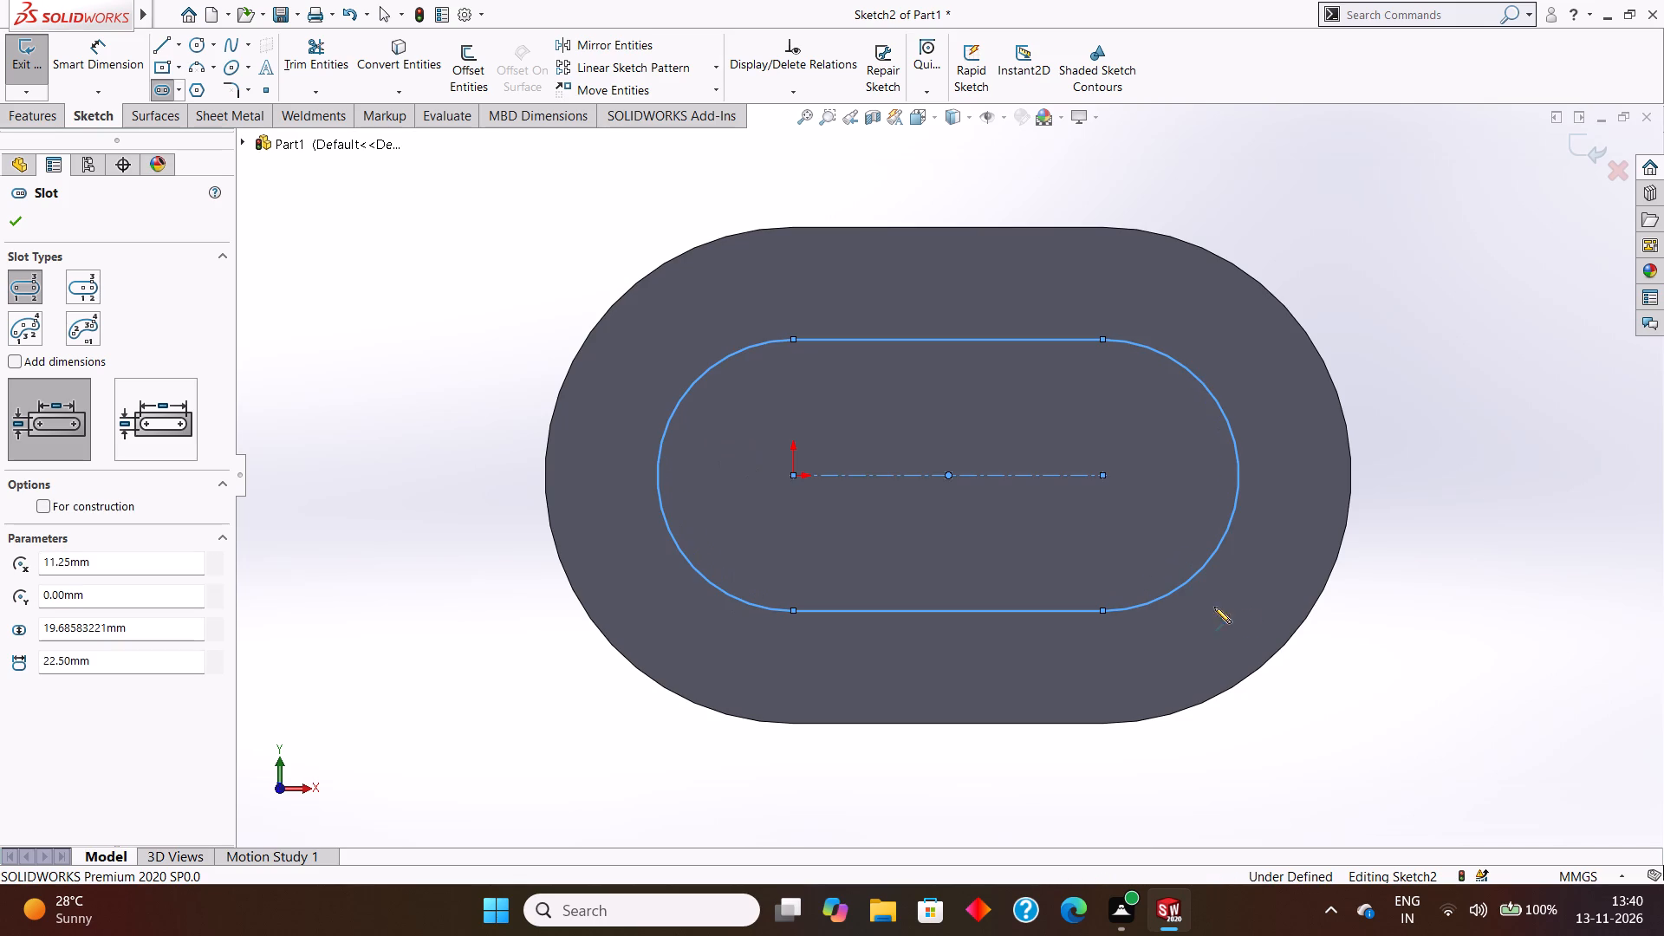
click(18, 220)
Dimension the inner slot's end arc around the origin with a radius of 7.6 mm.
click(96, 49)
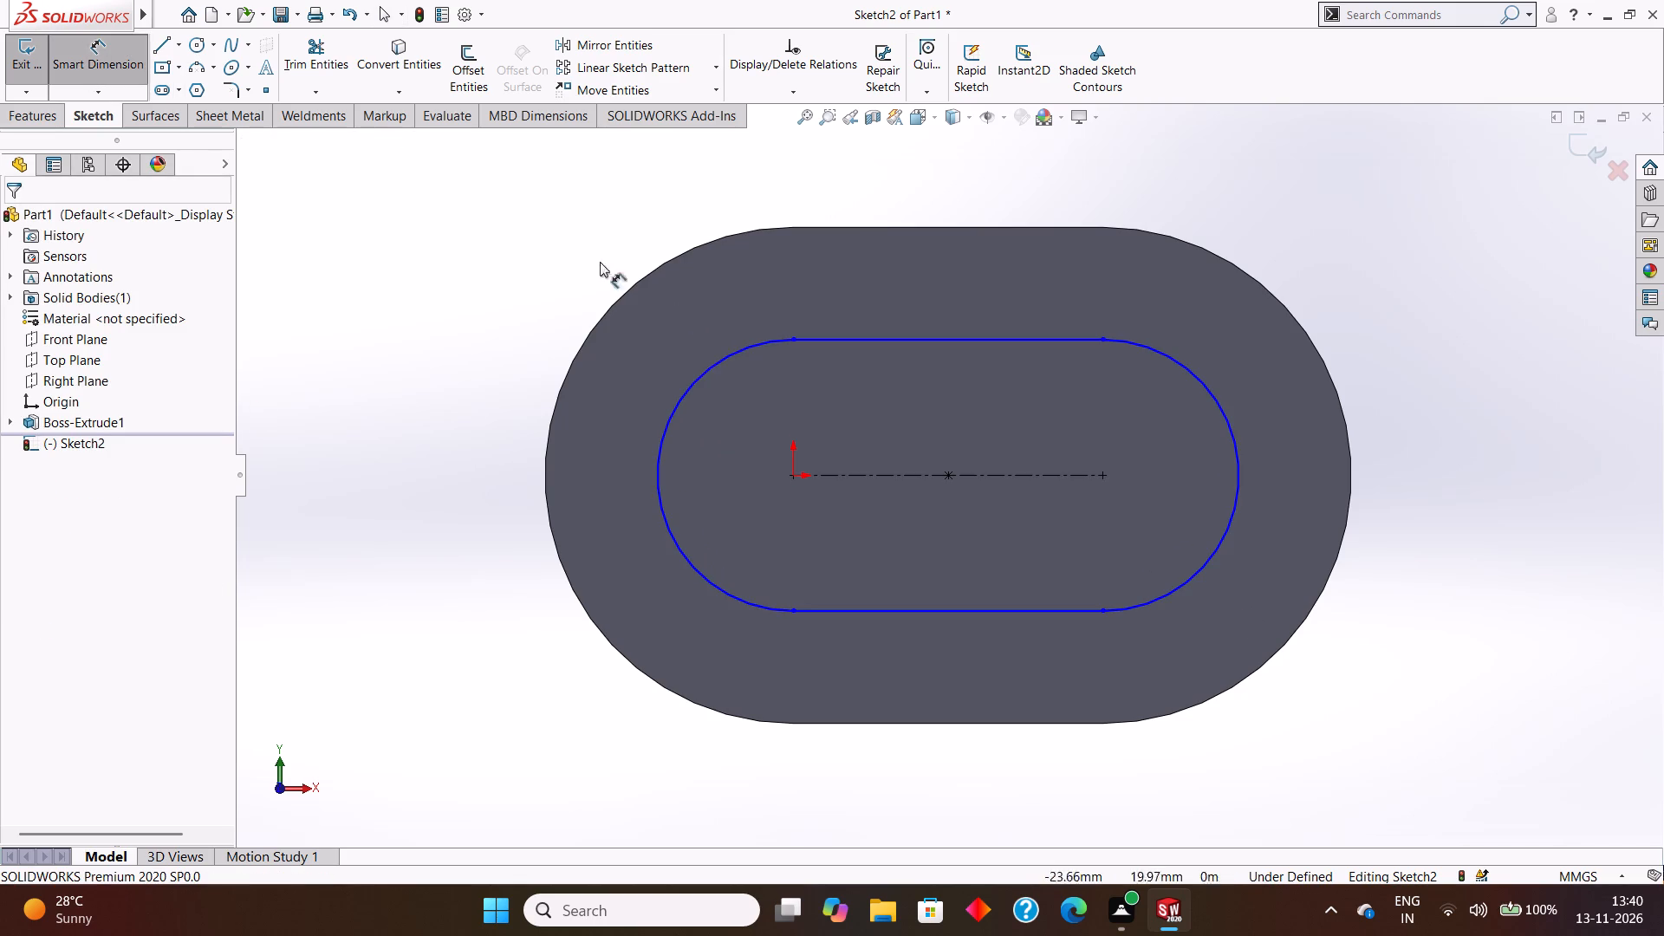
click(705, 375)
click(533, 237)
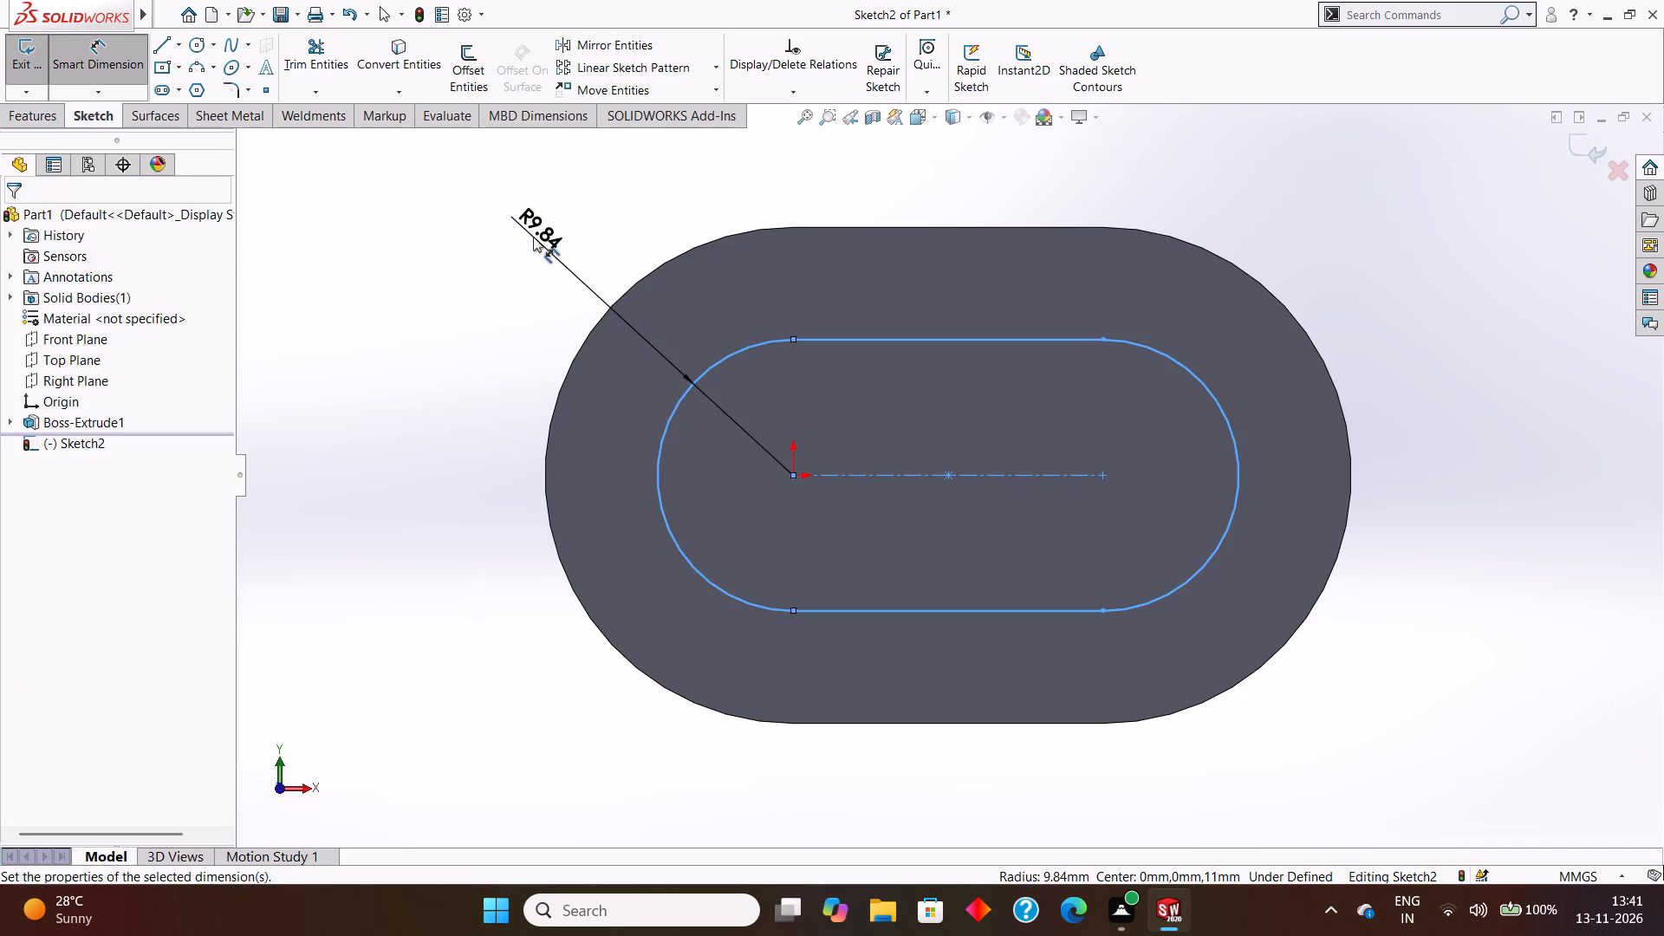
key(BackSpace)
text(7.6)
key(Return)
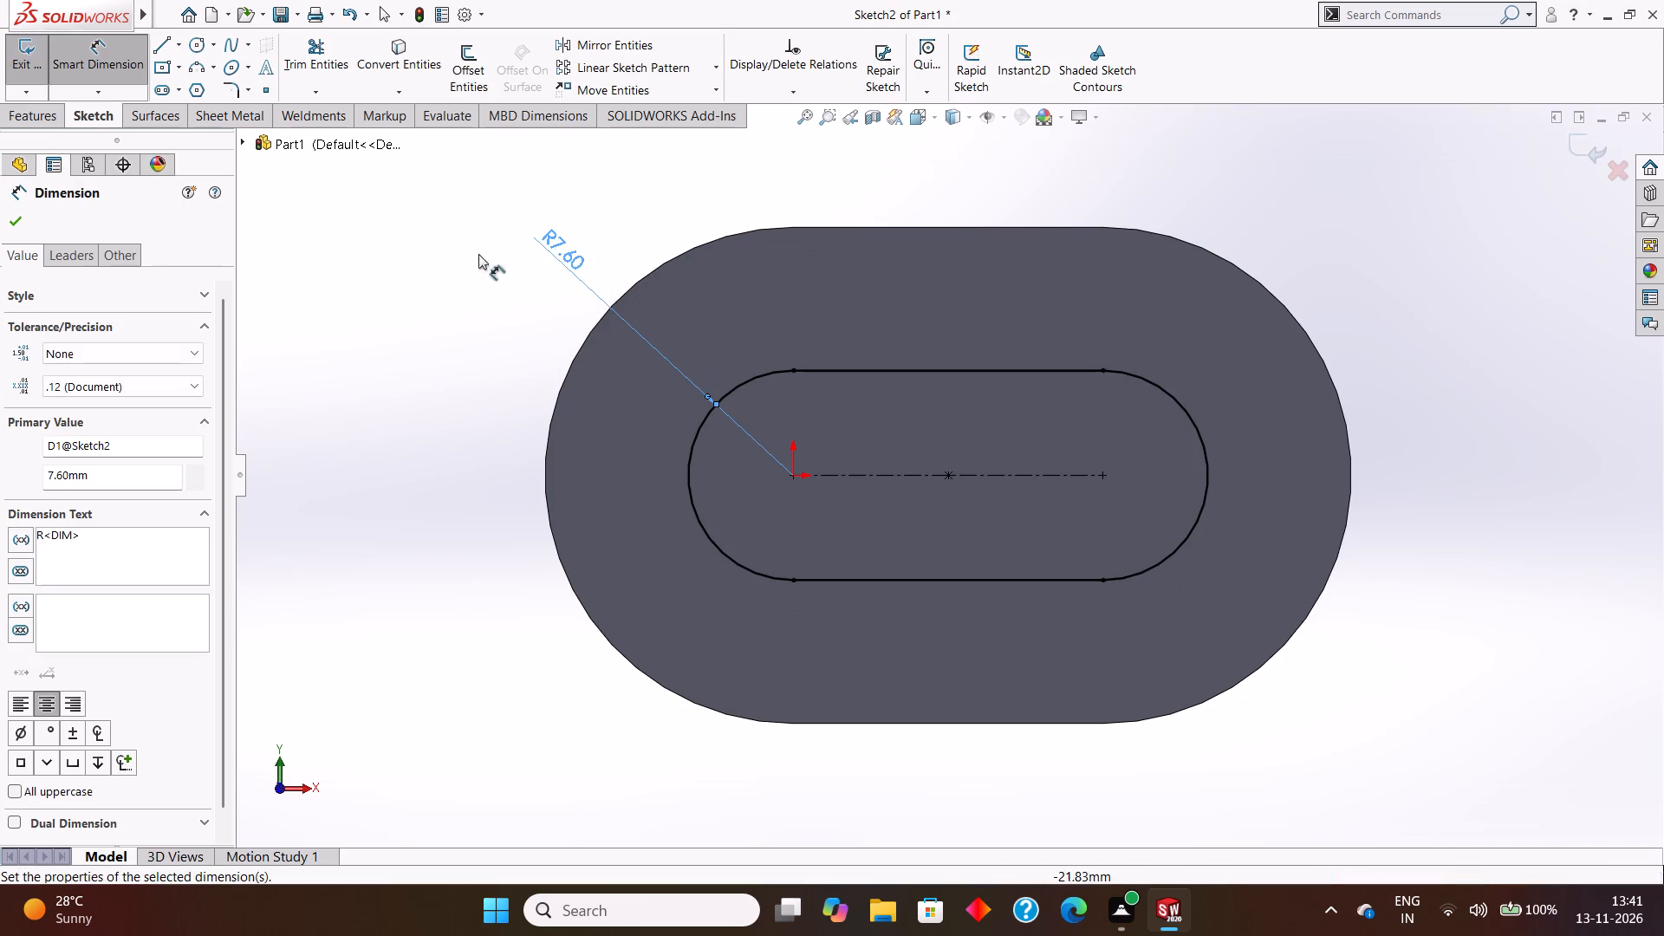
click(15, 228)
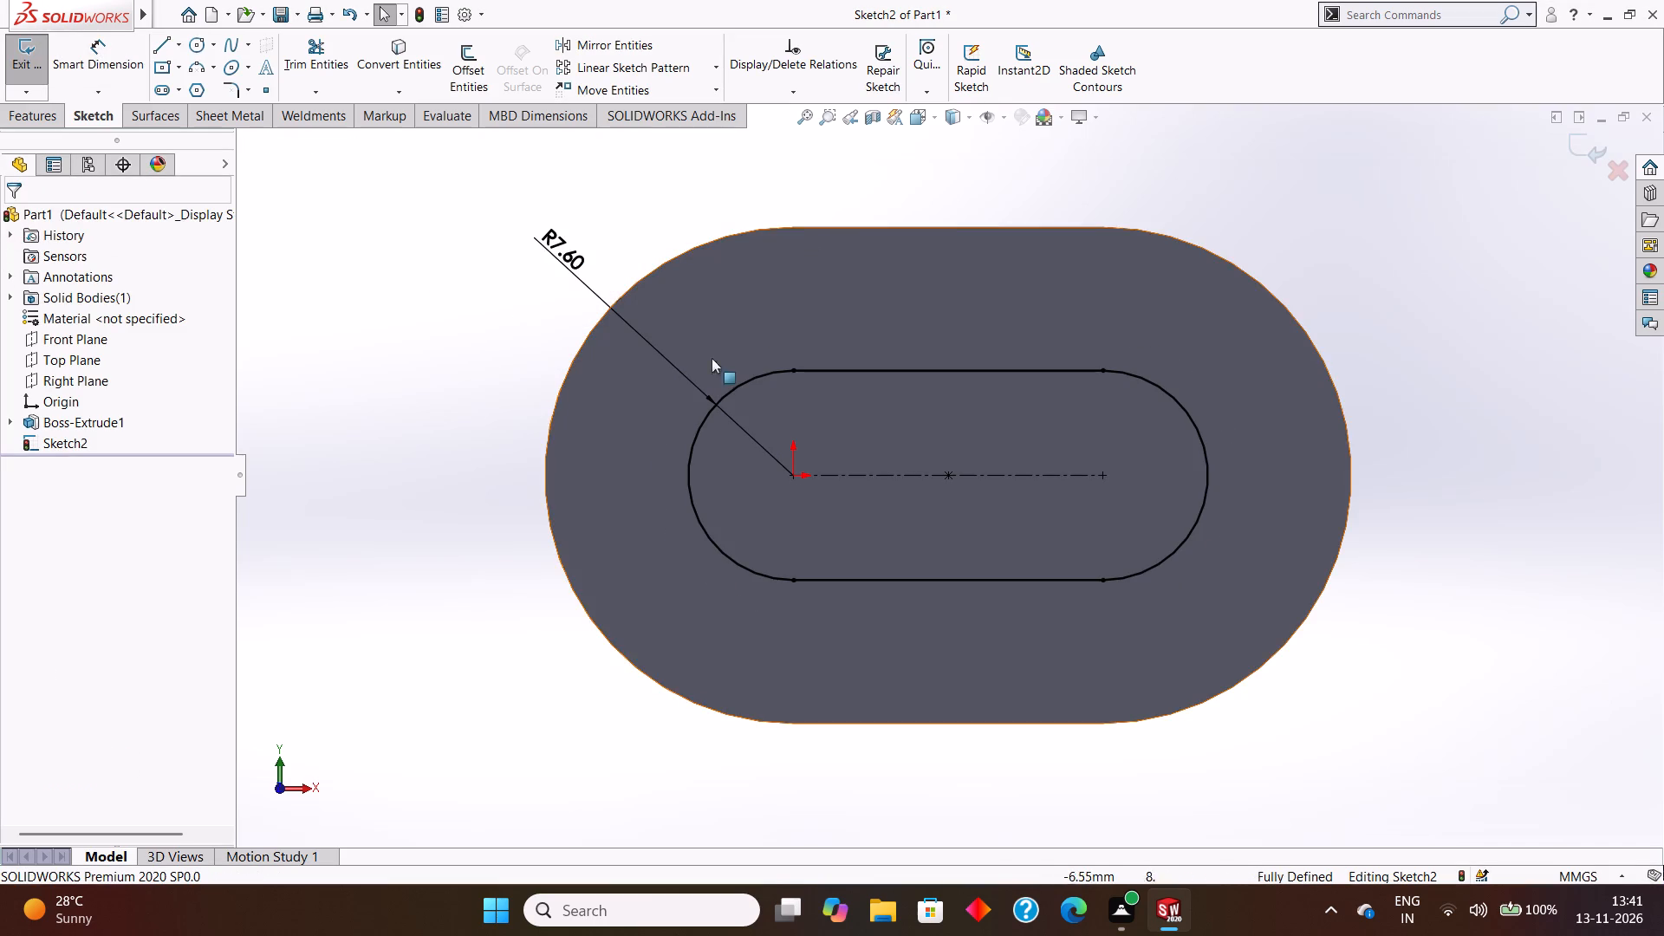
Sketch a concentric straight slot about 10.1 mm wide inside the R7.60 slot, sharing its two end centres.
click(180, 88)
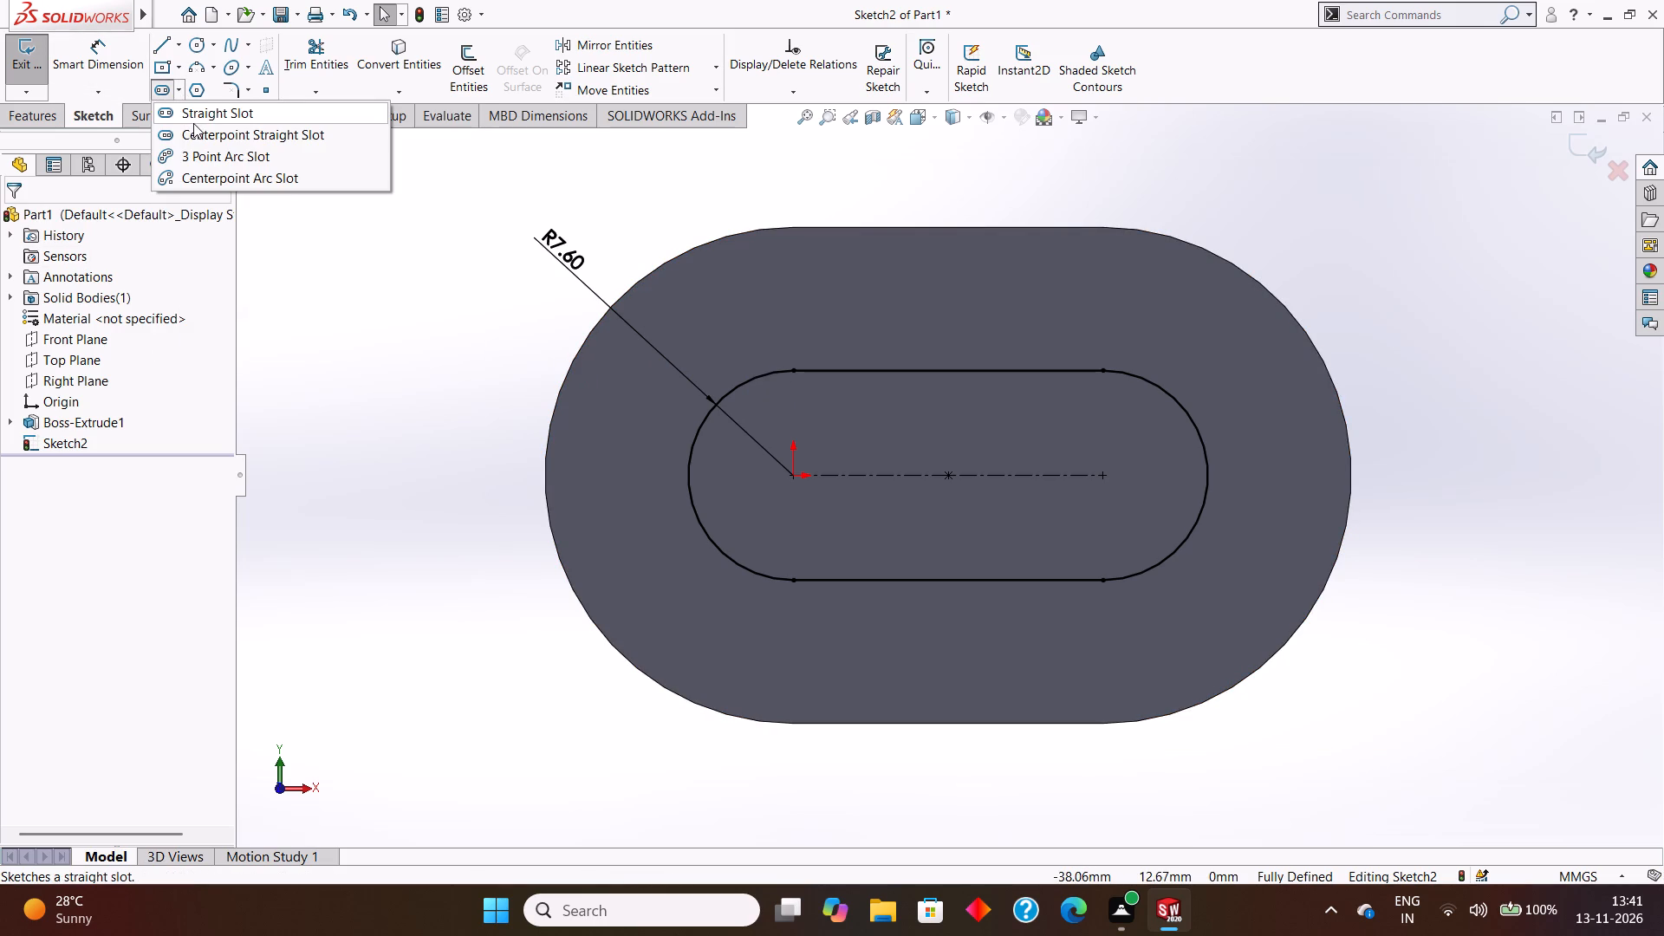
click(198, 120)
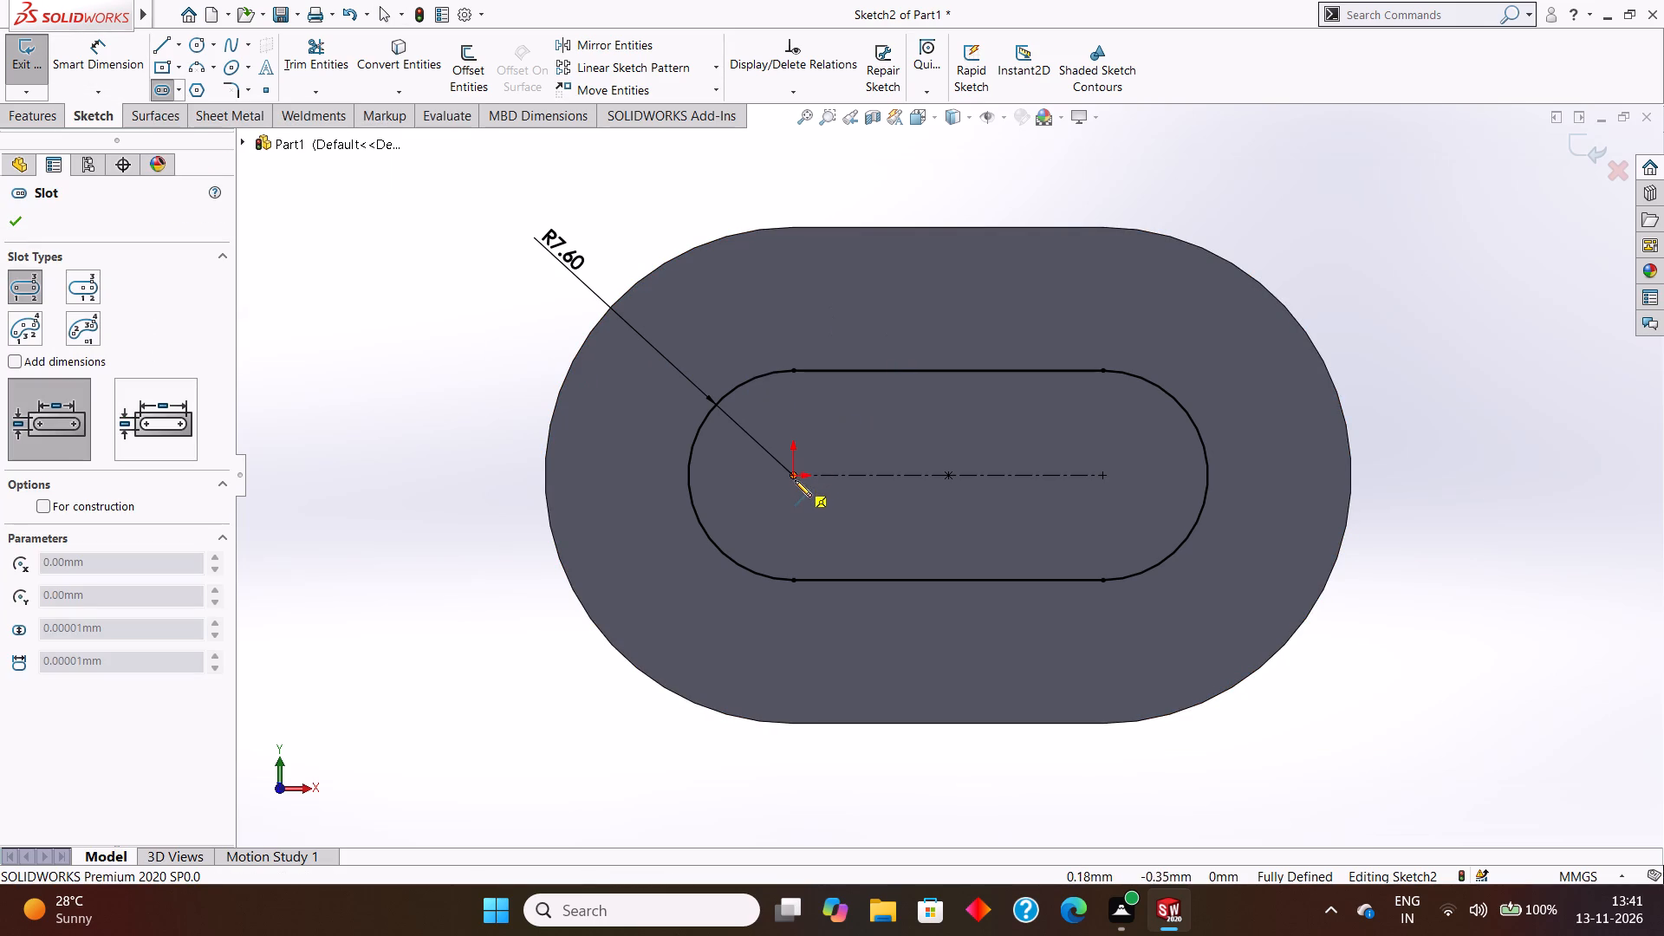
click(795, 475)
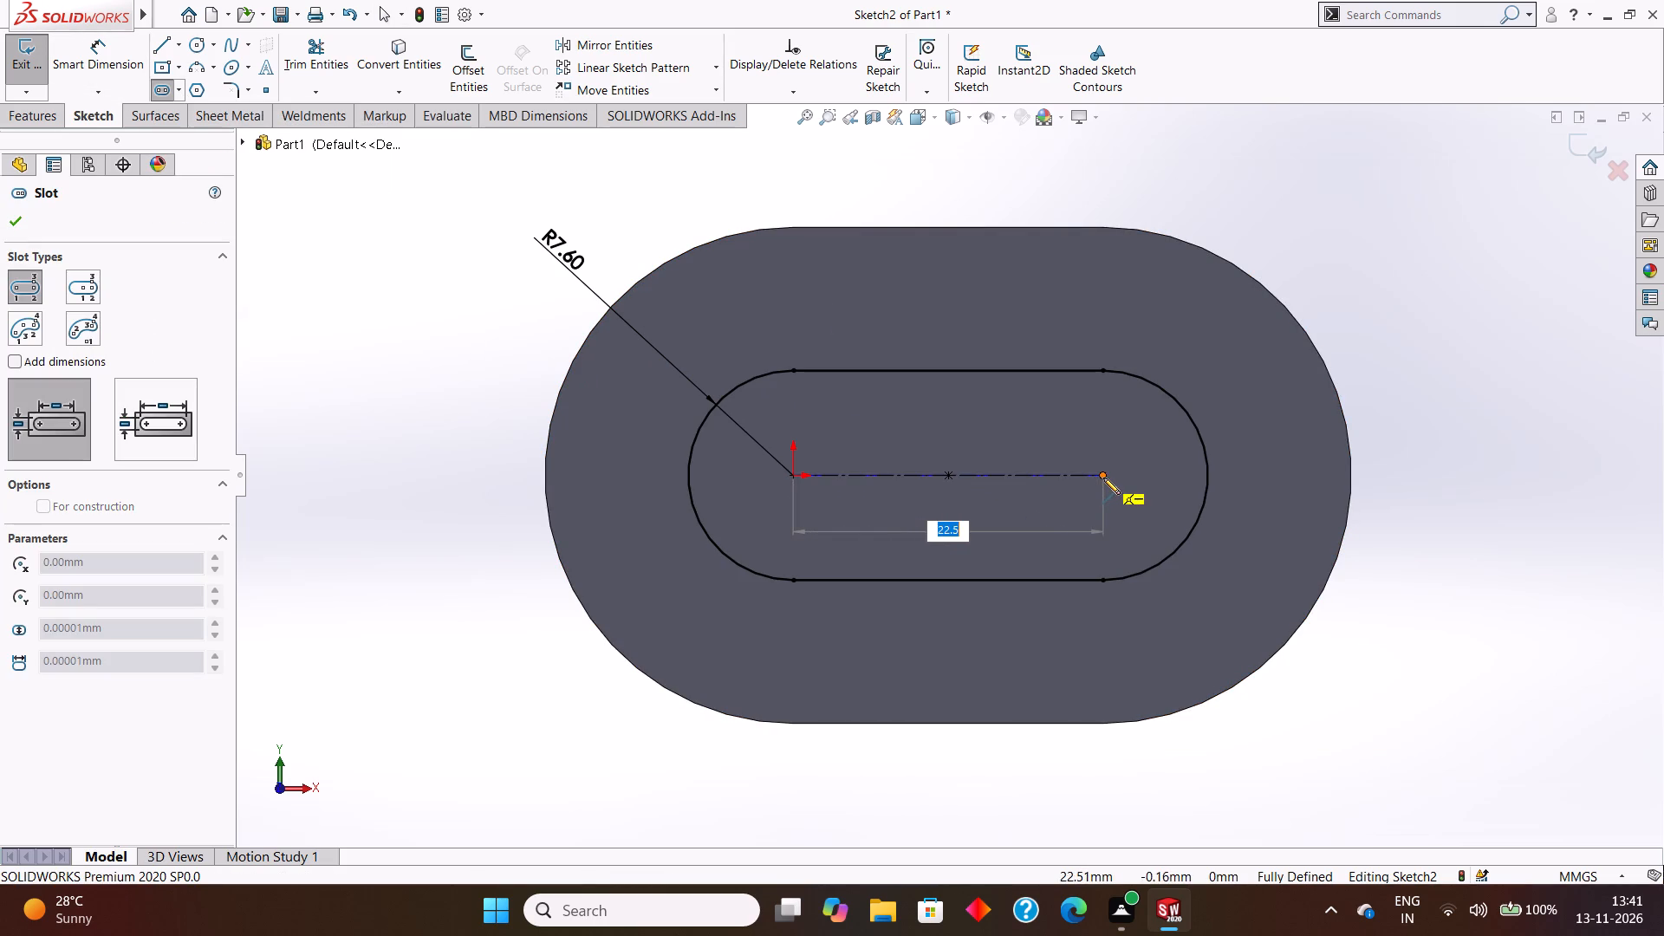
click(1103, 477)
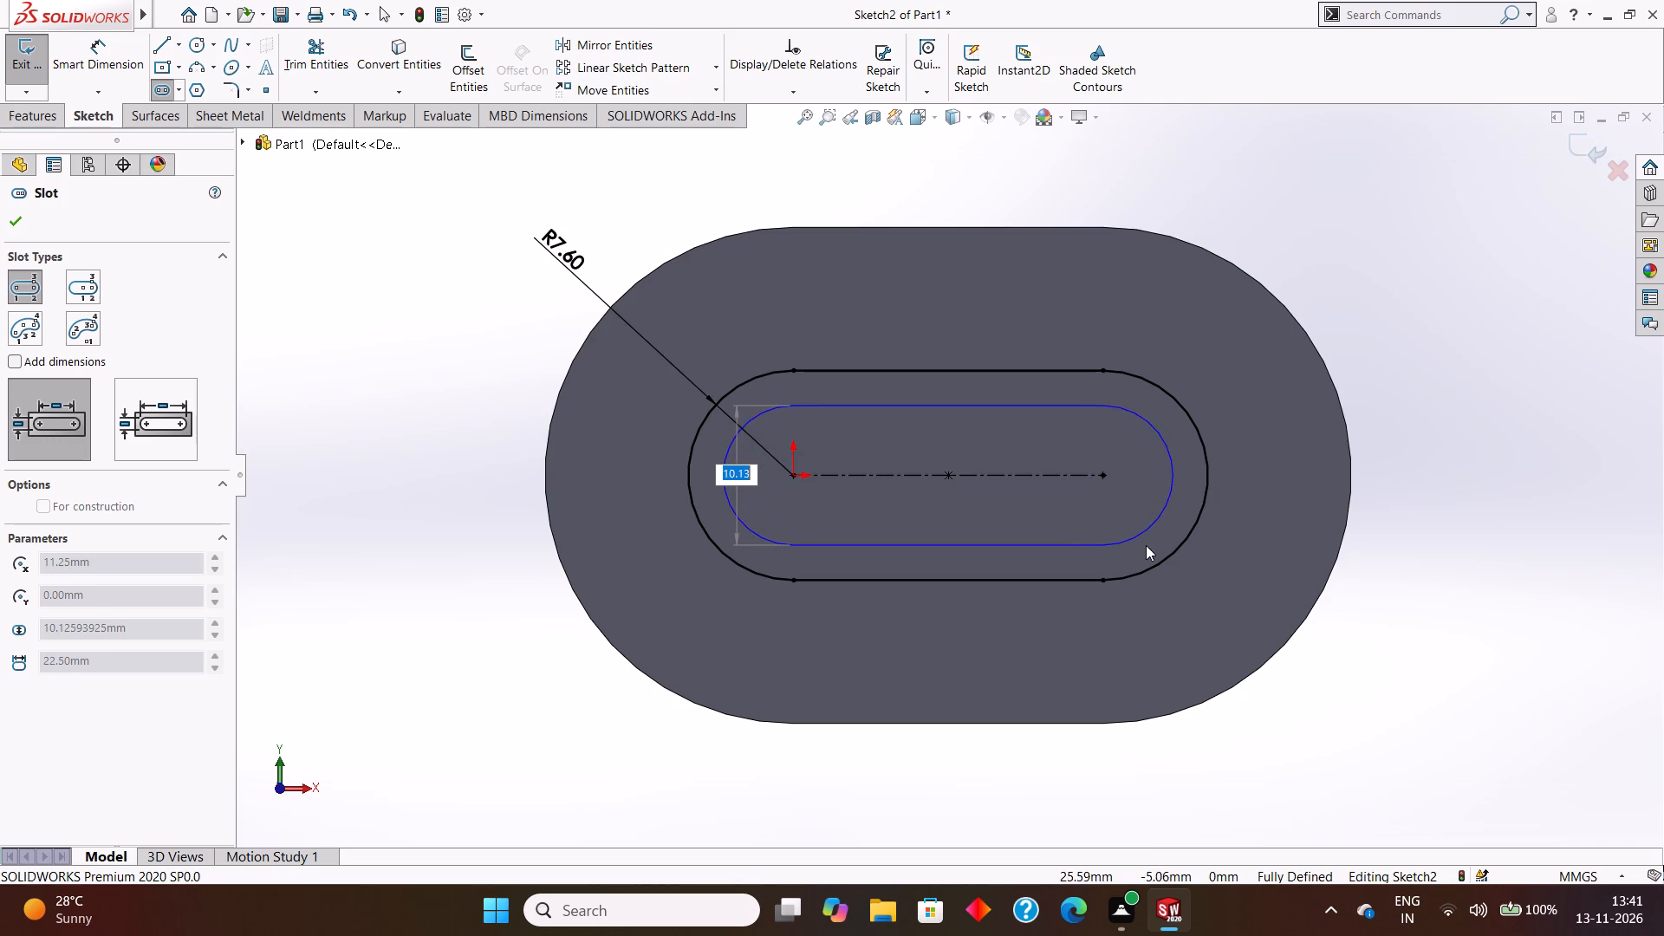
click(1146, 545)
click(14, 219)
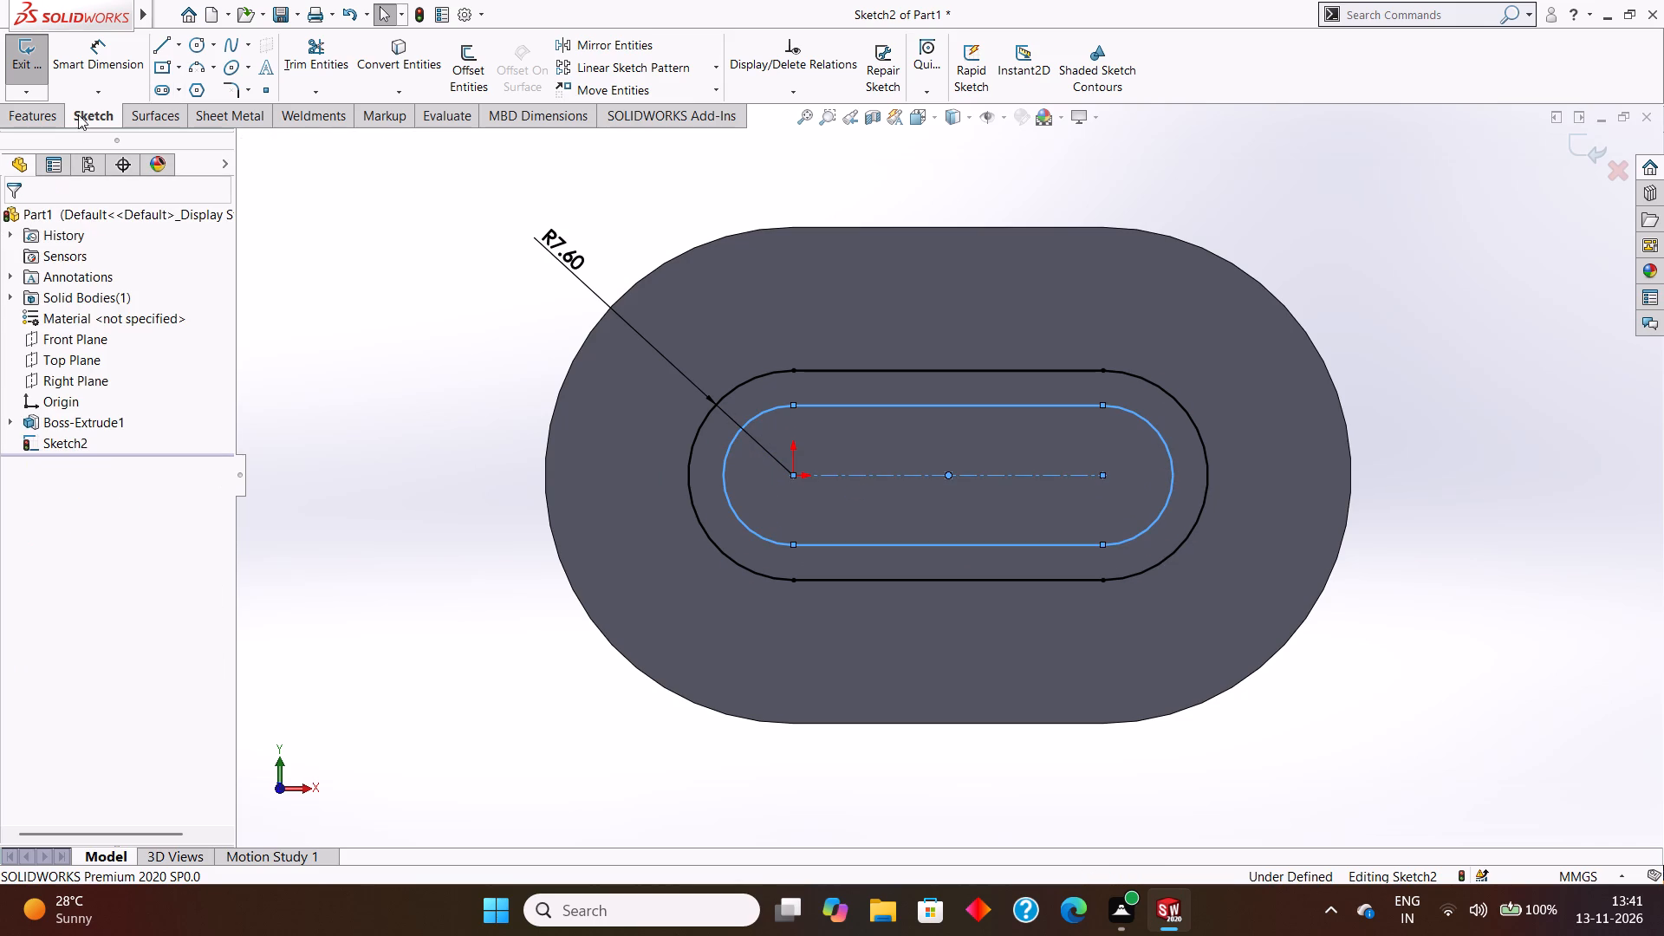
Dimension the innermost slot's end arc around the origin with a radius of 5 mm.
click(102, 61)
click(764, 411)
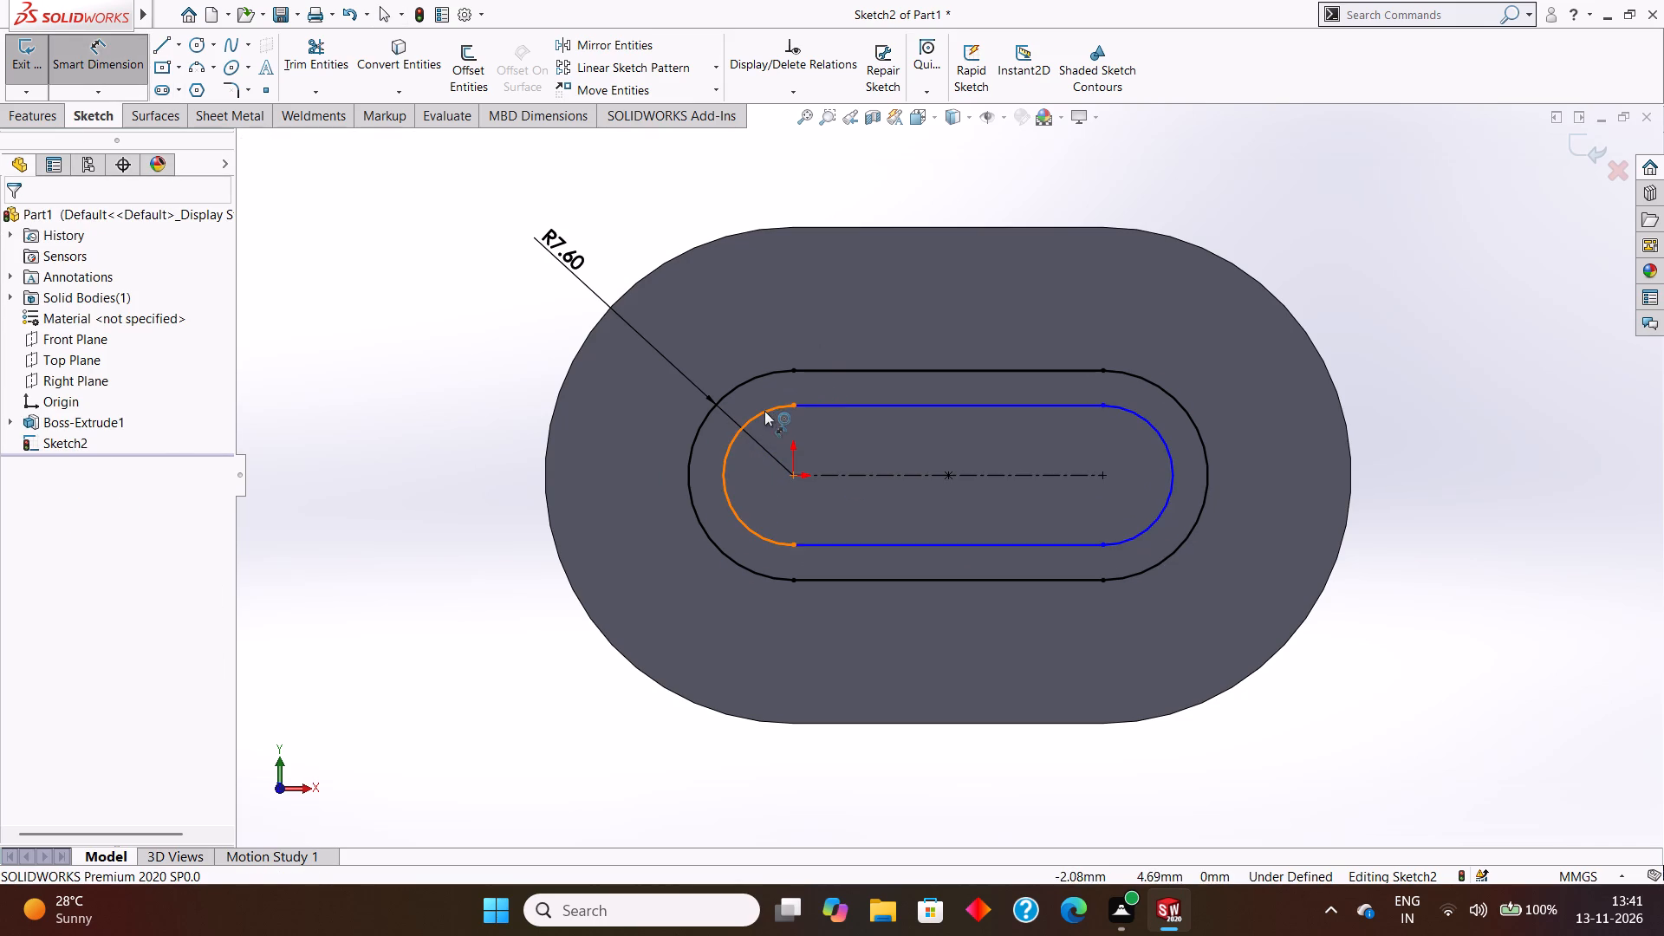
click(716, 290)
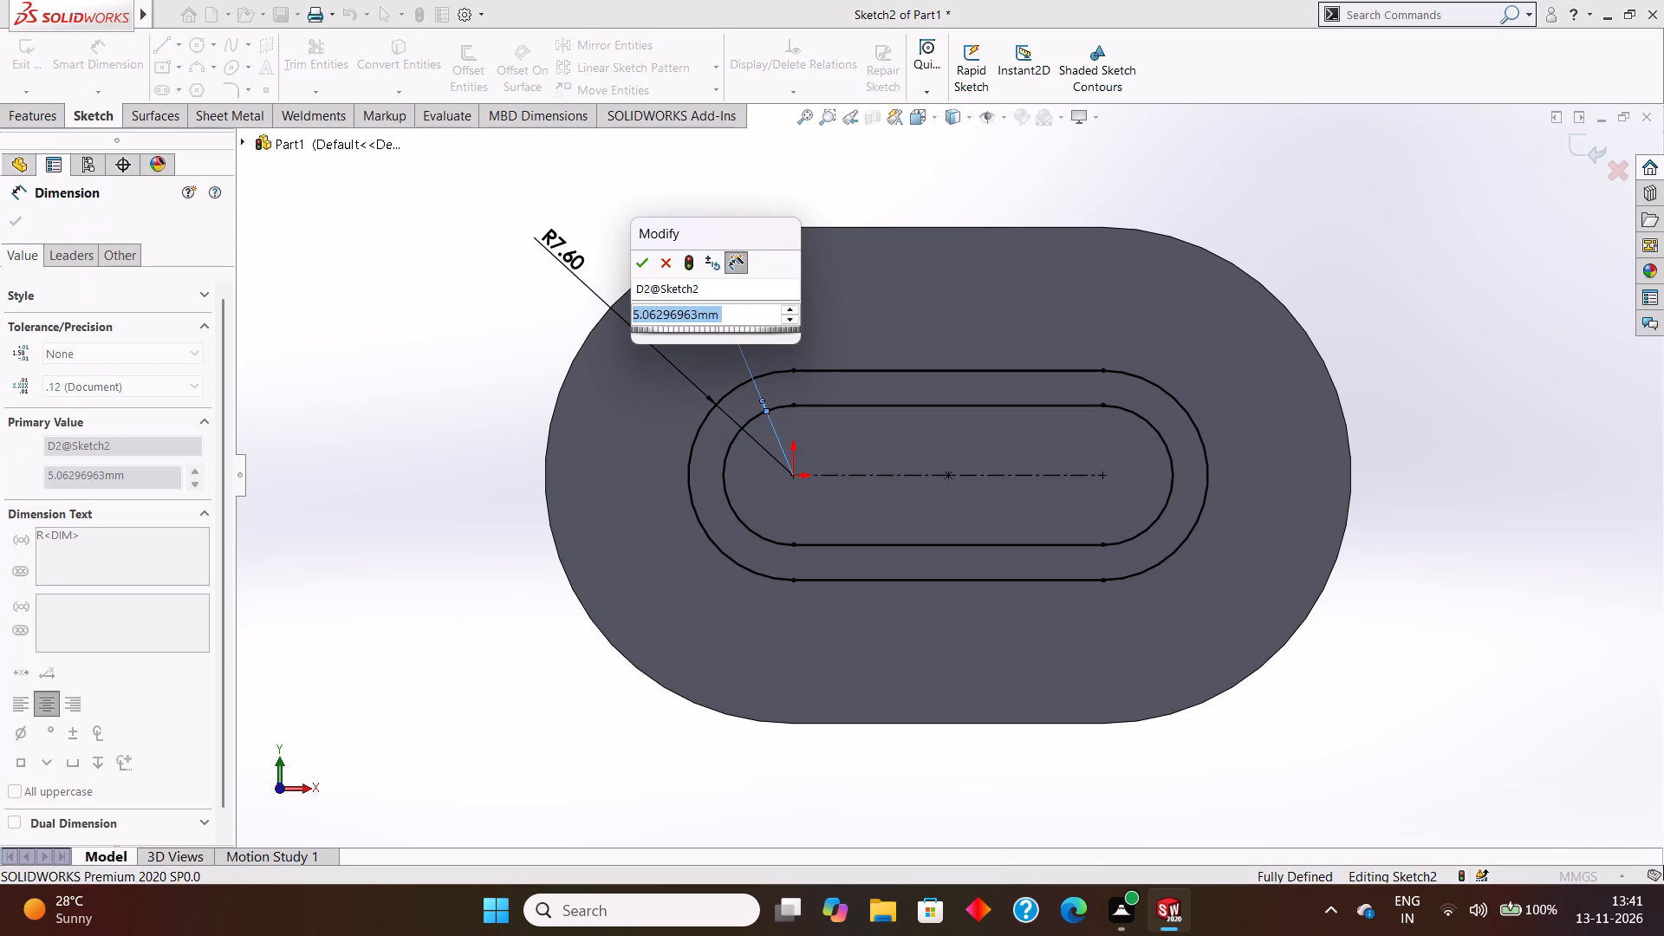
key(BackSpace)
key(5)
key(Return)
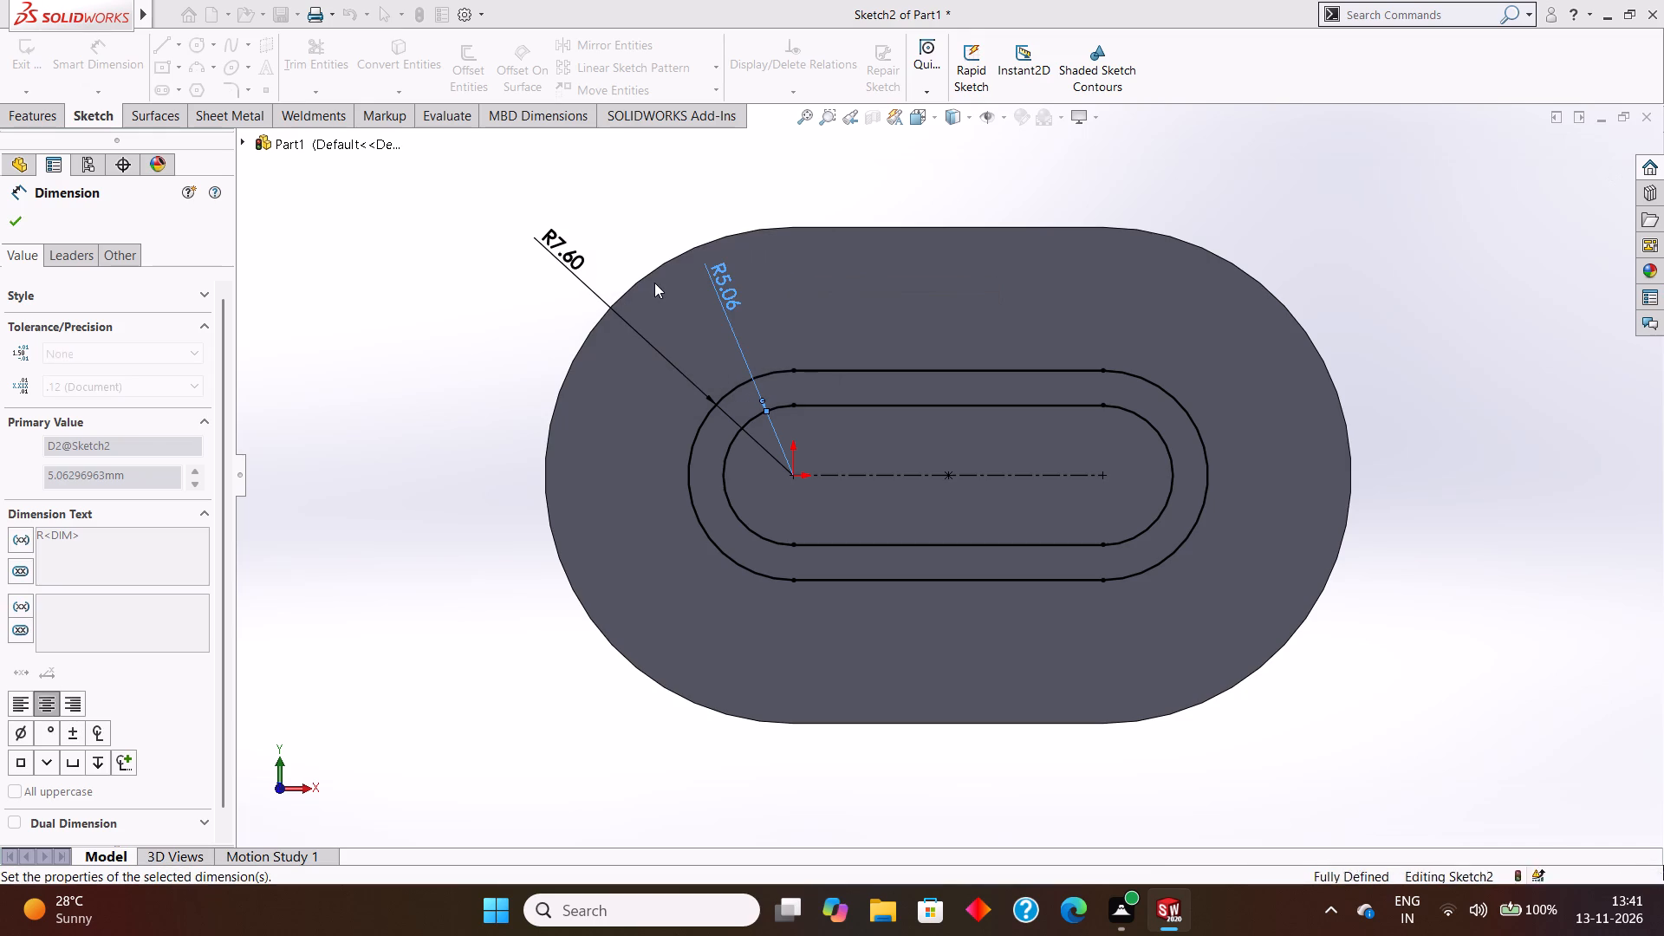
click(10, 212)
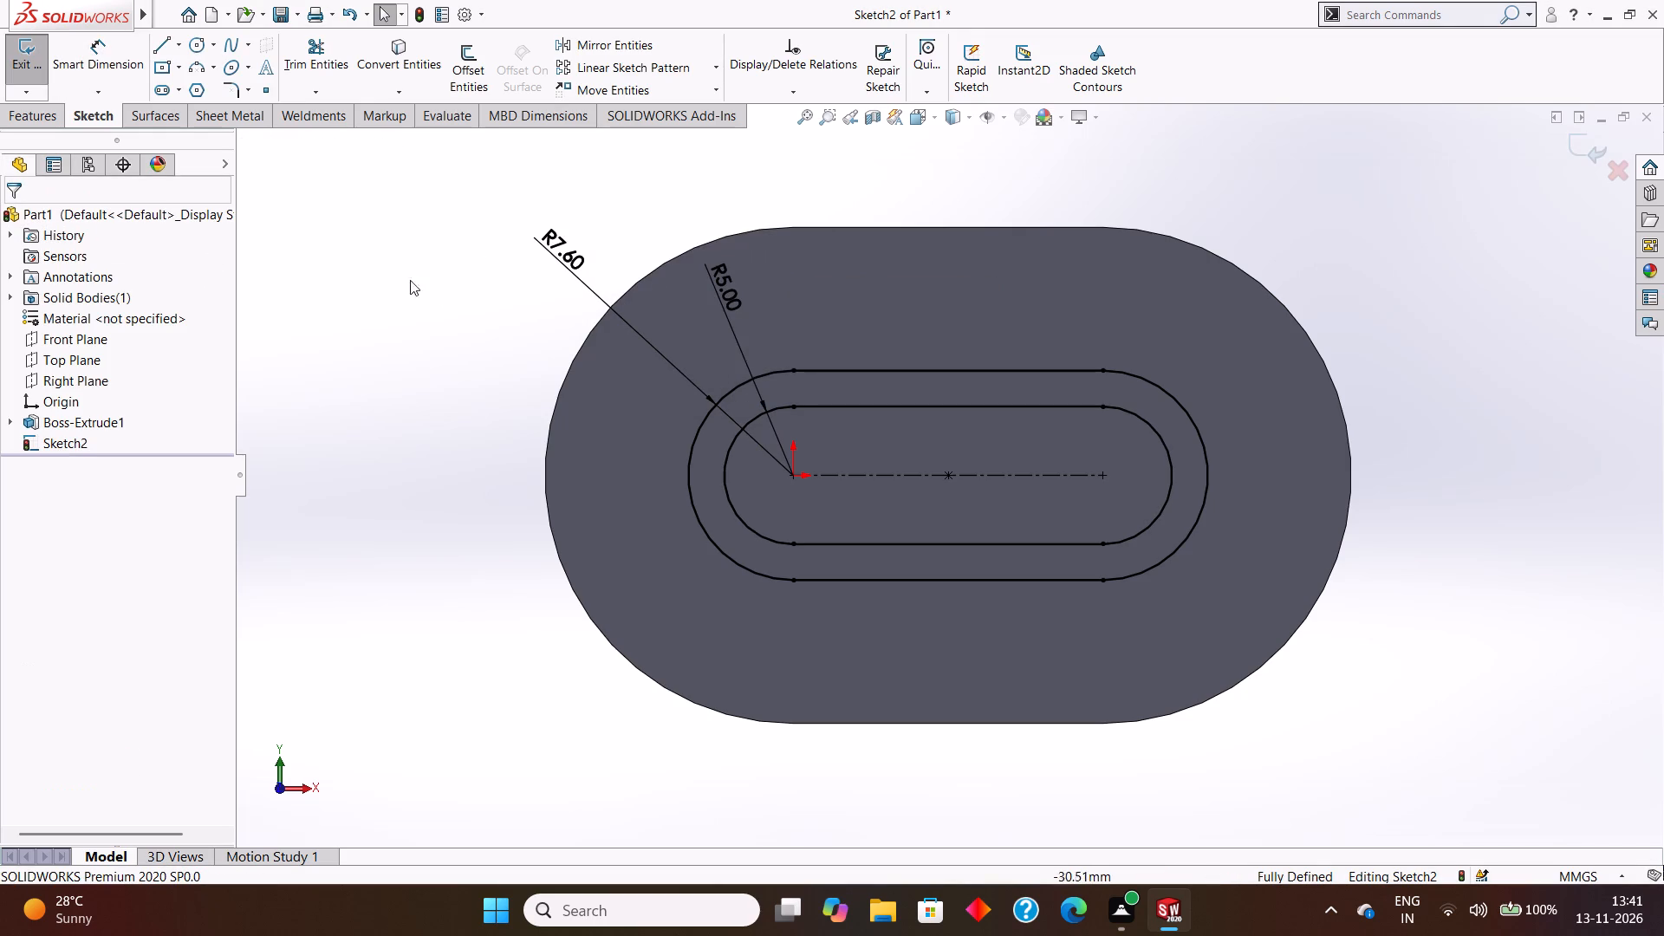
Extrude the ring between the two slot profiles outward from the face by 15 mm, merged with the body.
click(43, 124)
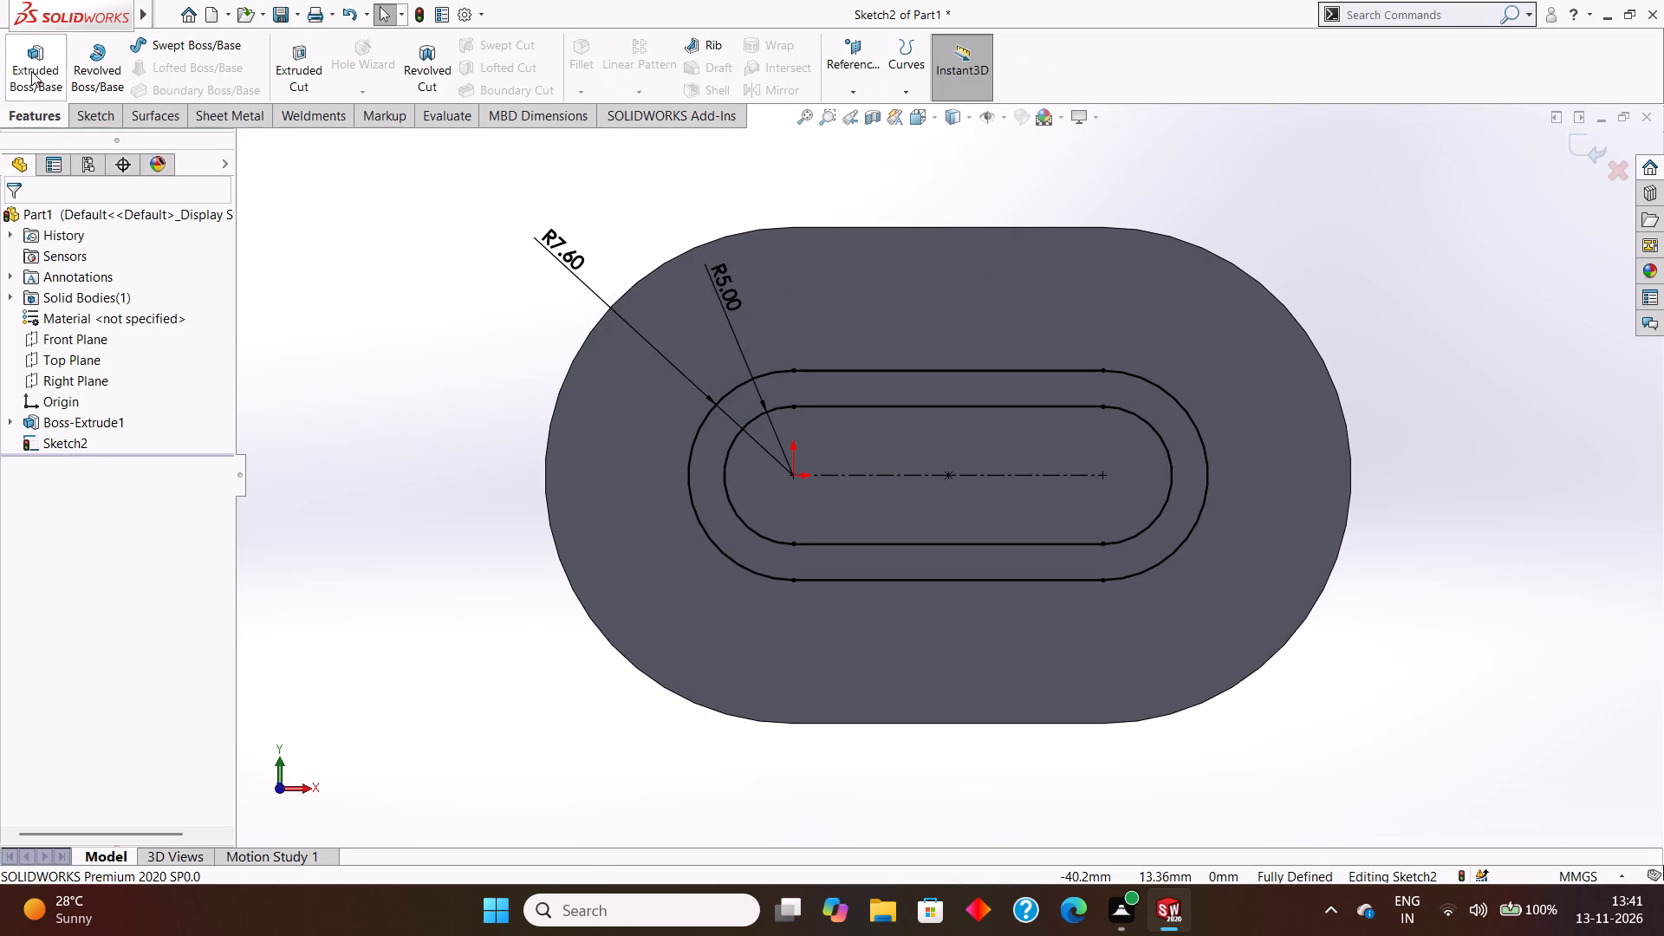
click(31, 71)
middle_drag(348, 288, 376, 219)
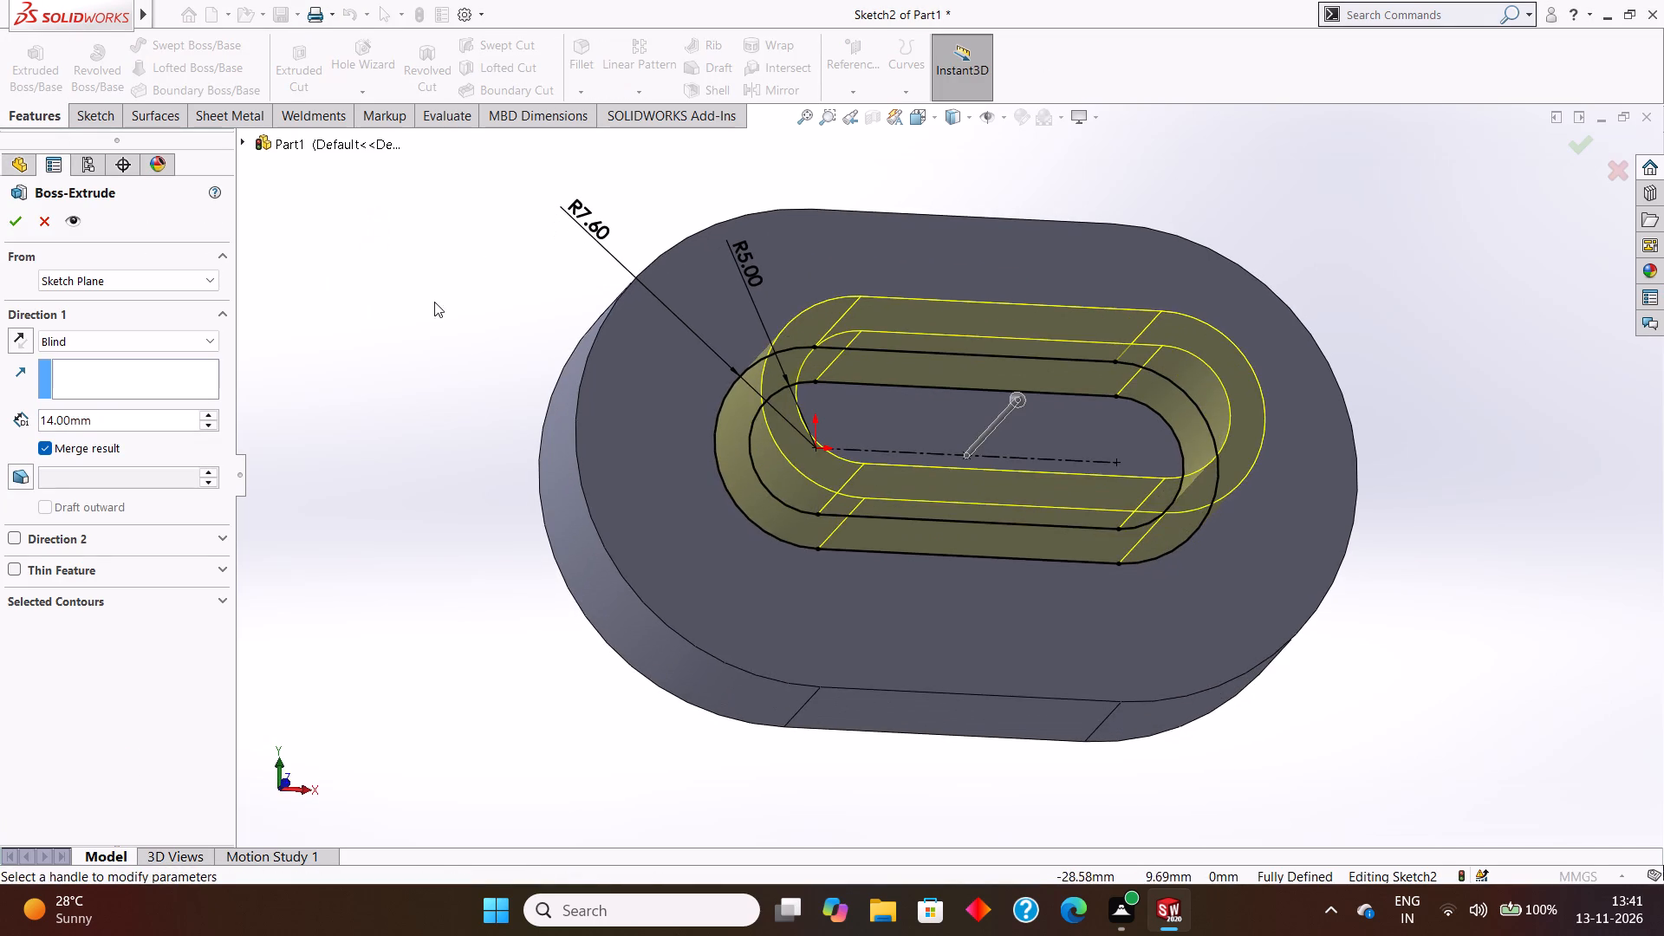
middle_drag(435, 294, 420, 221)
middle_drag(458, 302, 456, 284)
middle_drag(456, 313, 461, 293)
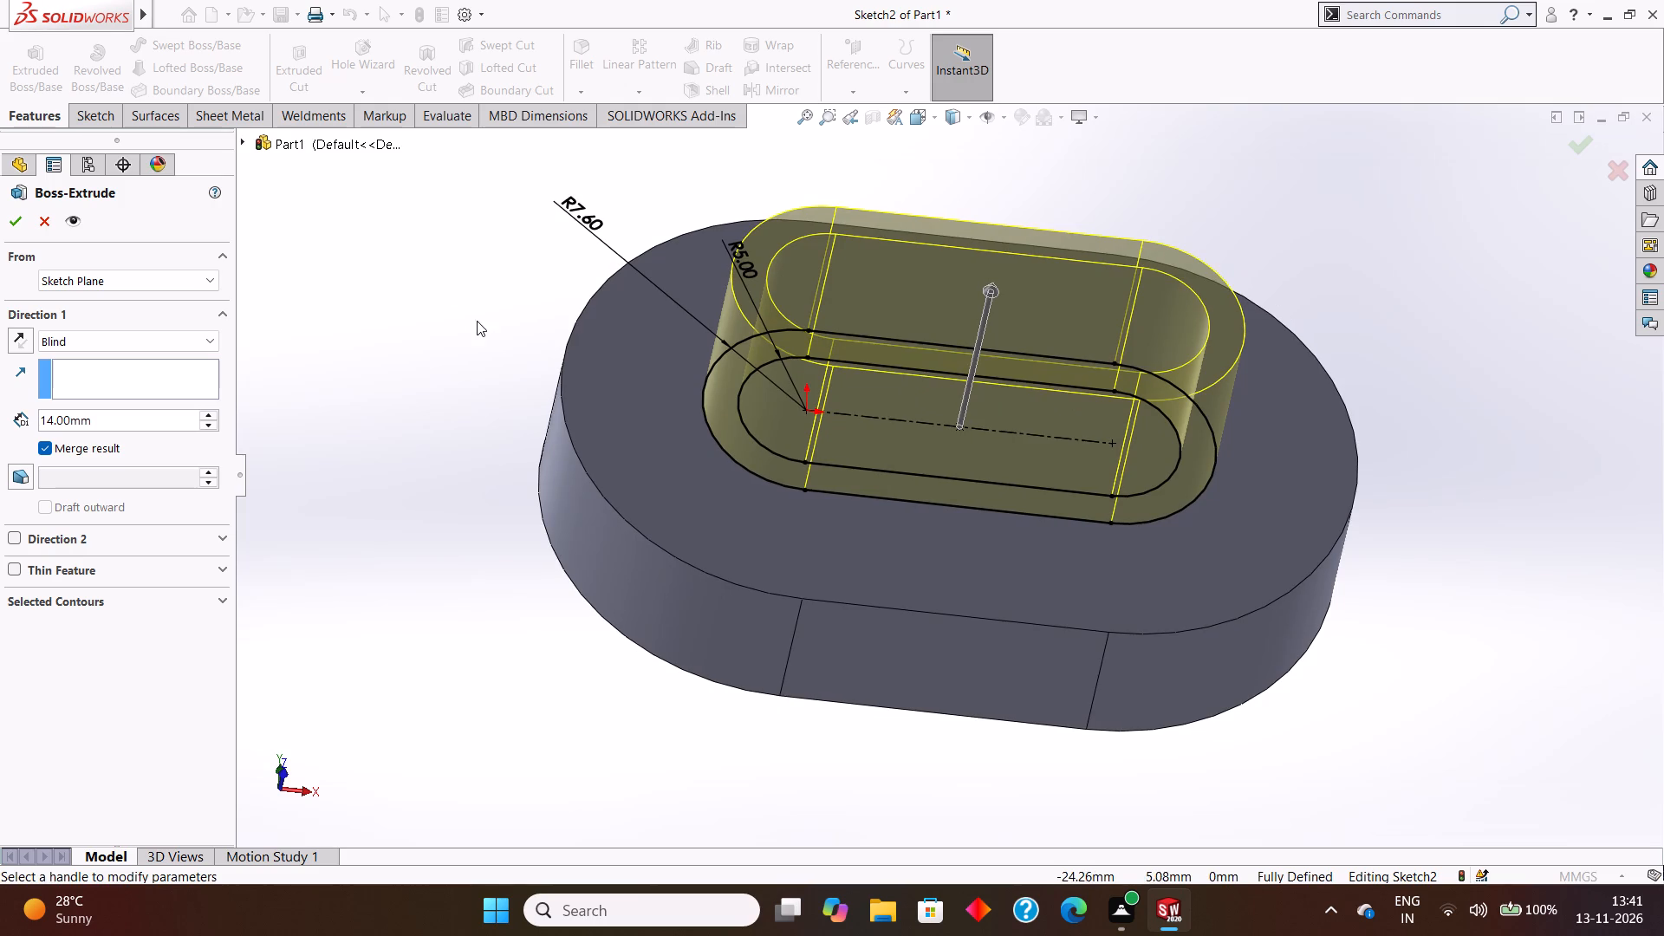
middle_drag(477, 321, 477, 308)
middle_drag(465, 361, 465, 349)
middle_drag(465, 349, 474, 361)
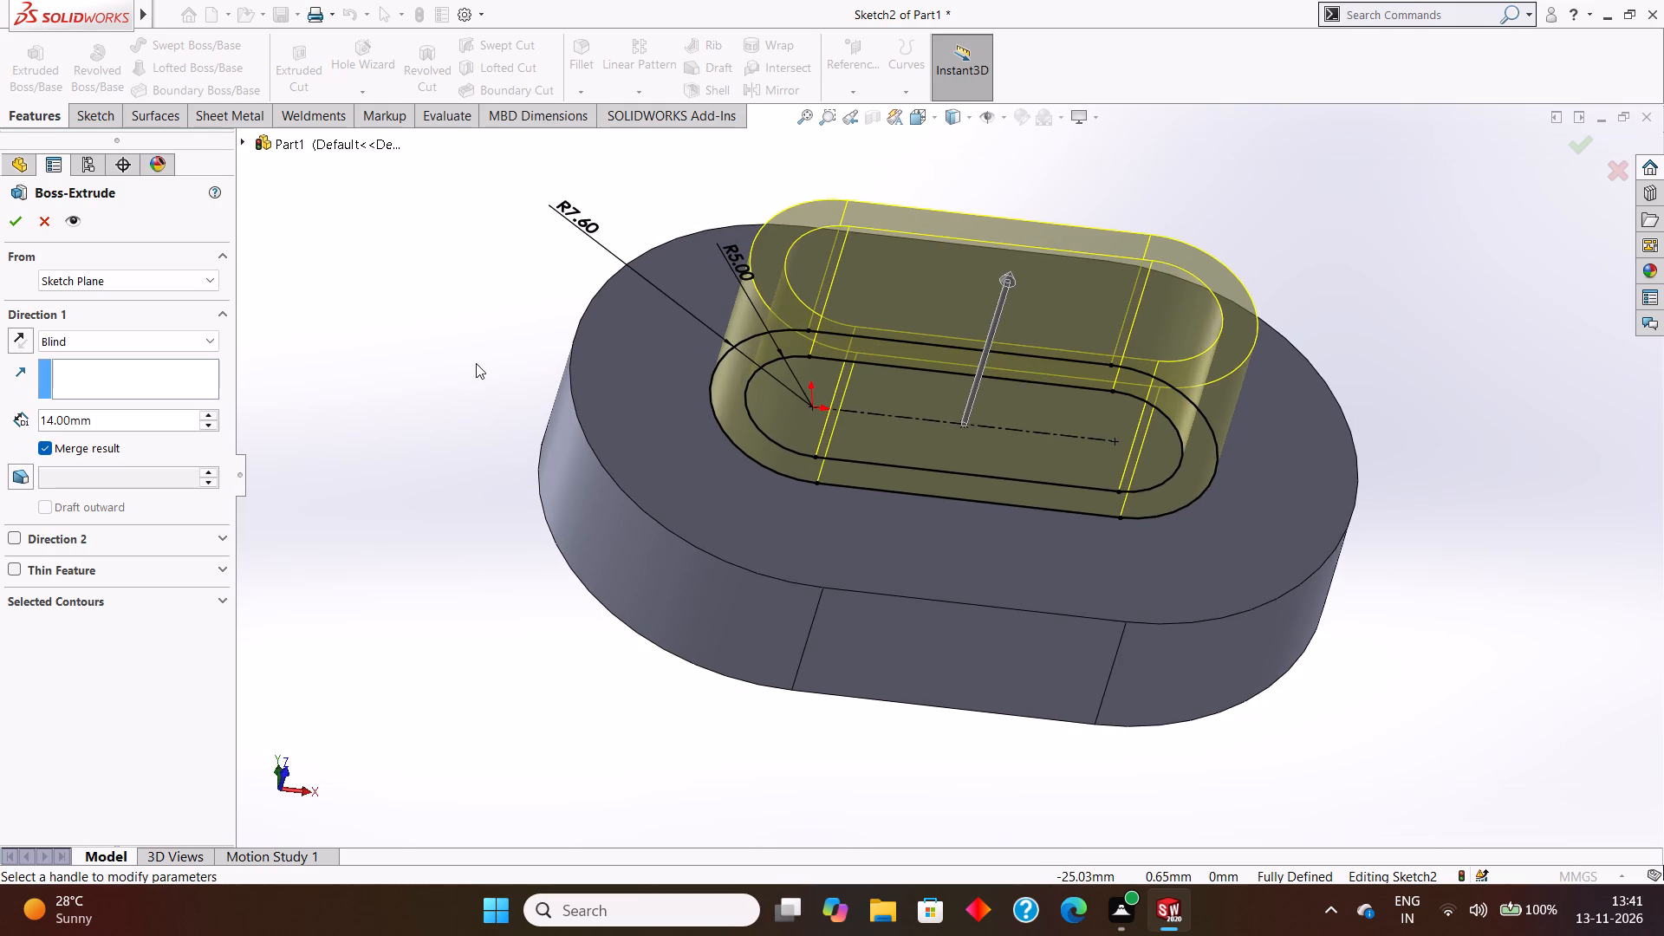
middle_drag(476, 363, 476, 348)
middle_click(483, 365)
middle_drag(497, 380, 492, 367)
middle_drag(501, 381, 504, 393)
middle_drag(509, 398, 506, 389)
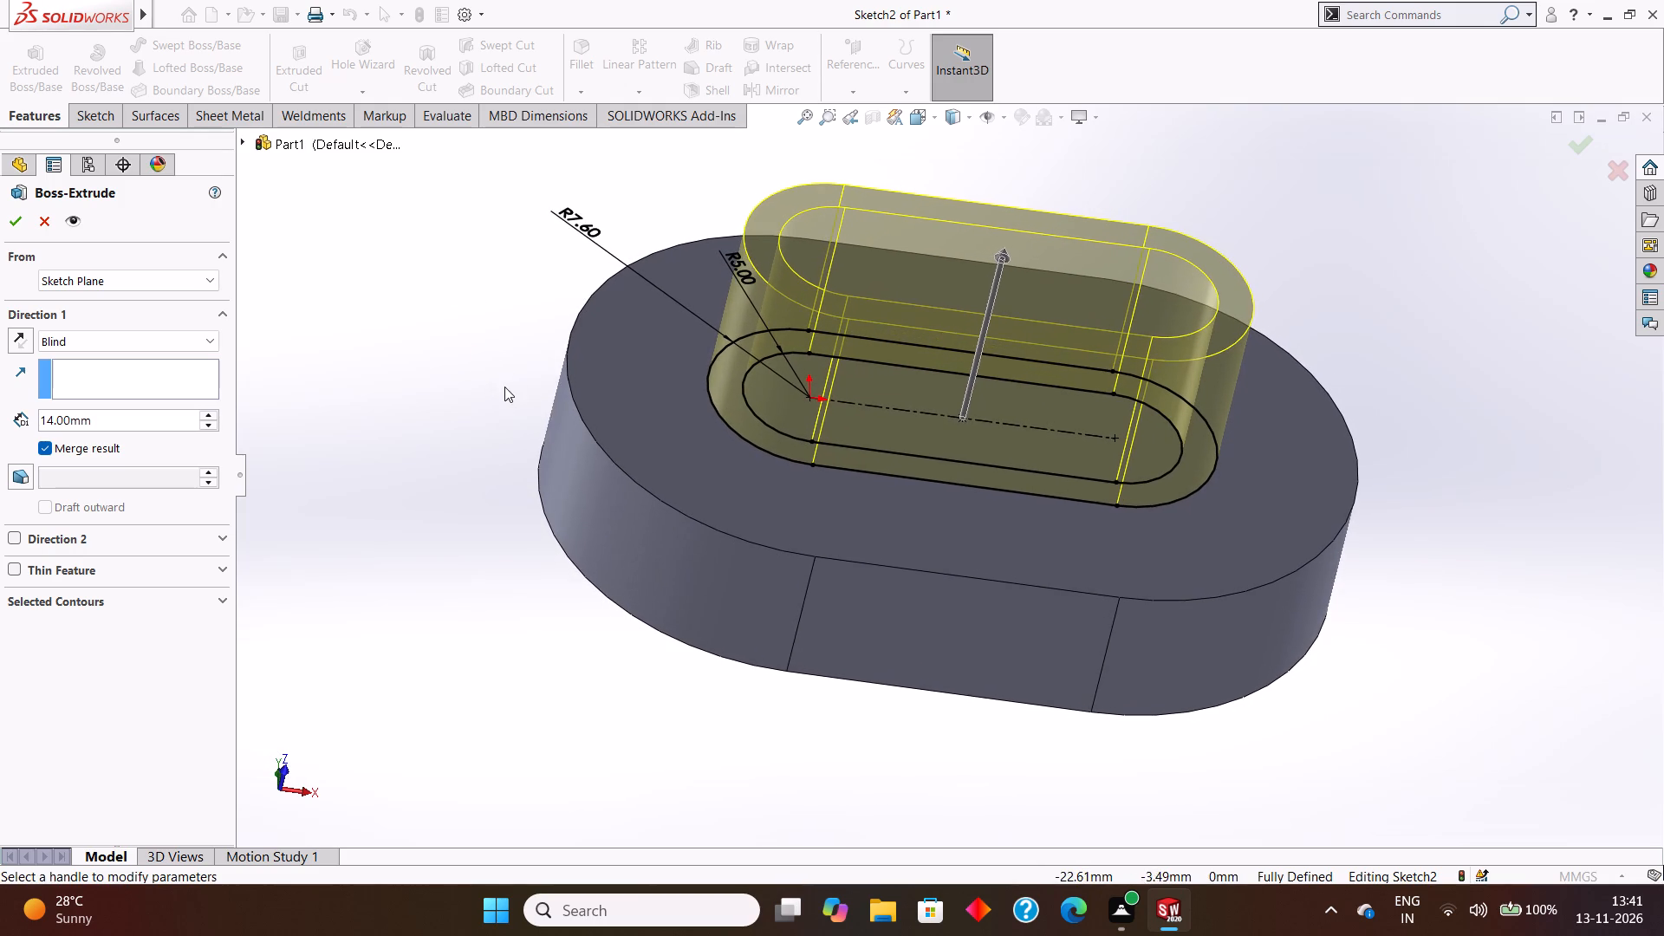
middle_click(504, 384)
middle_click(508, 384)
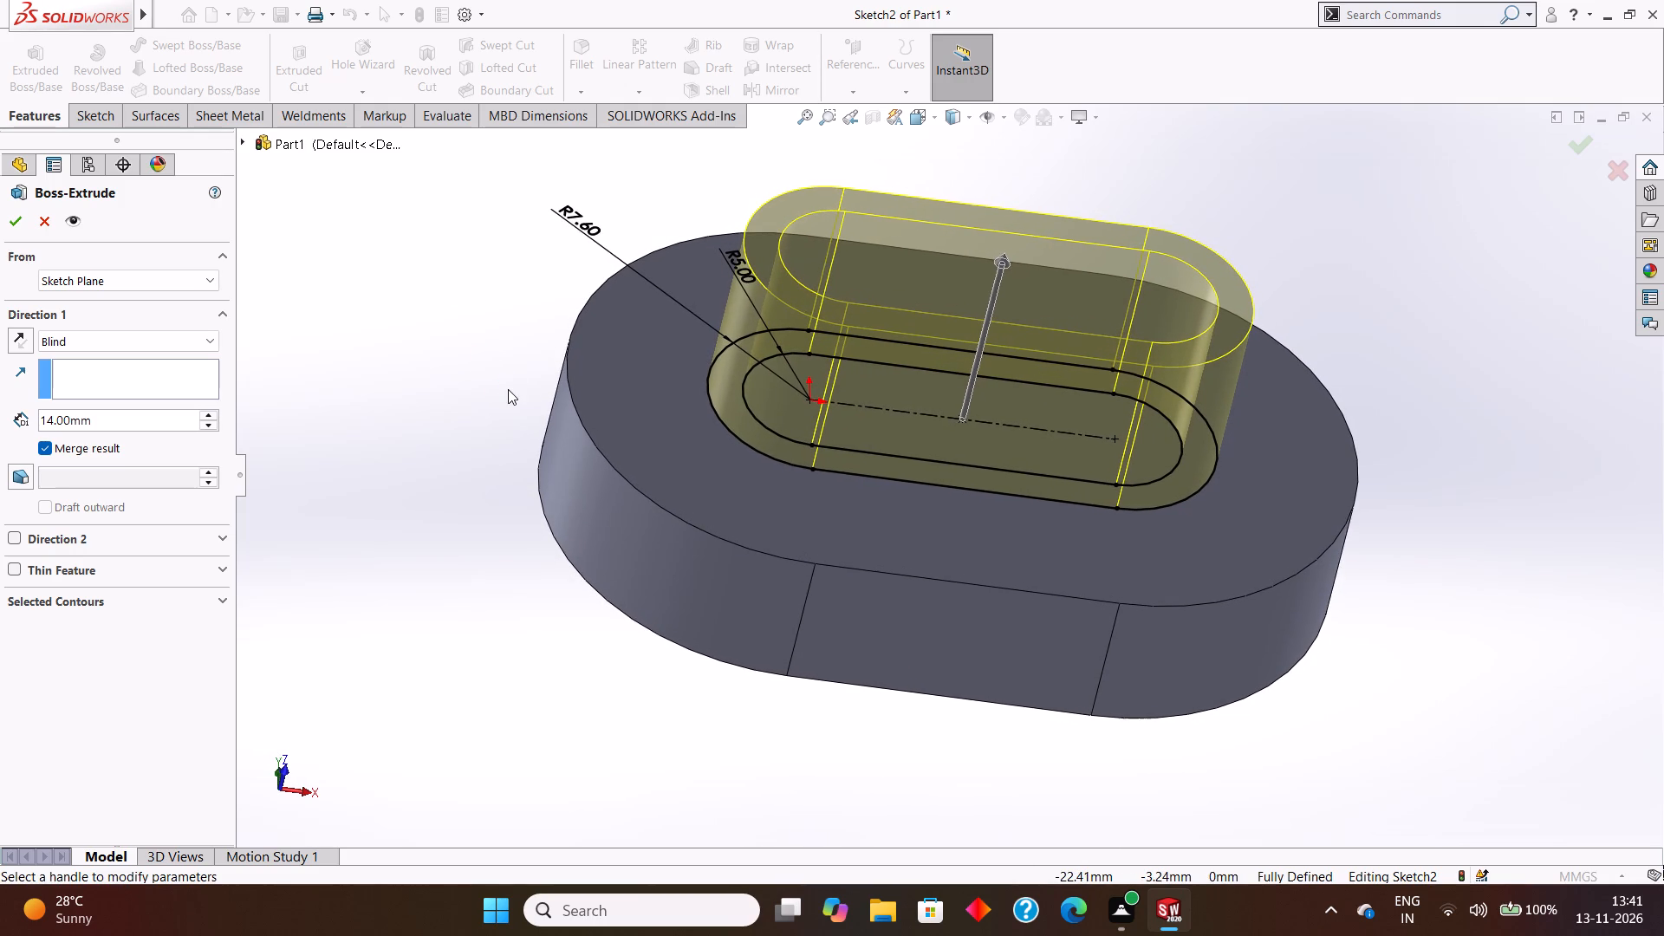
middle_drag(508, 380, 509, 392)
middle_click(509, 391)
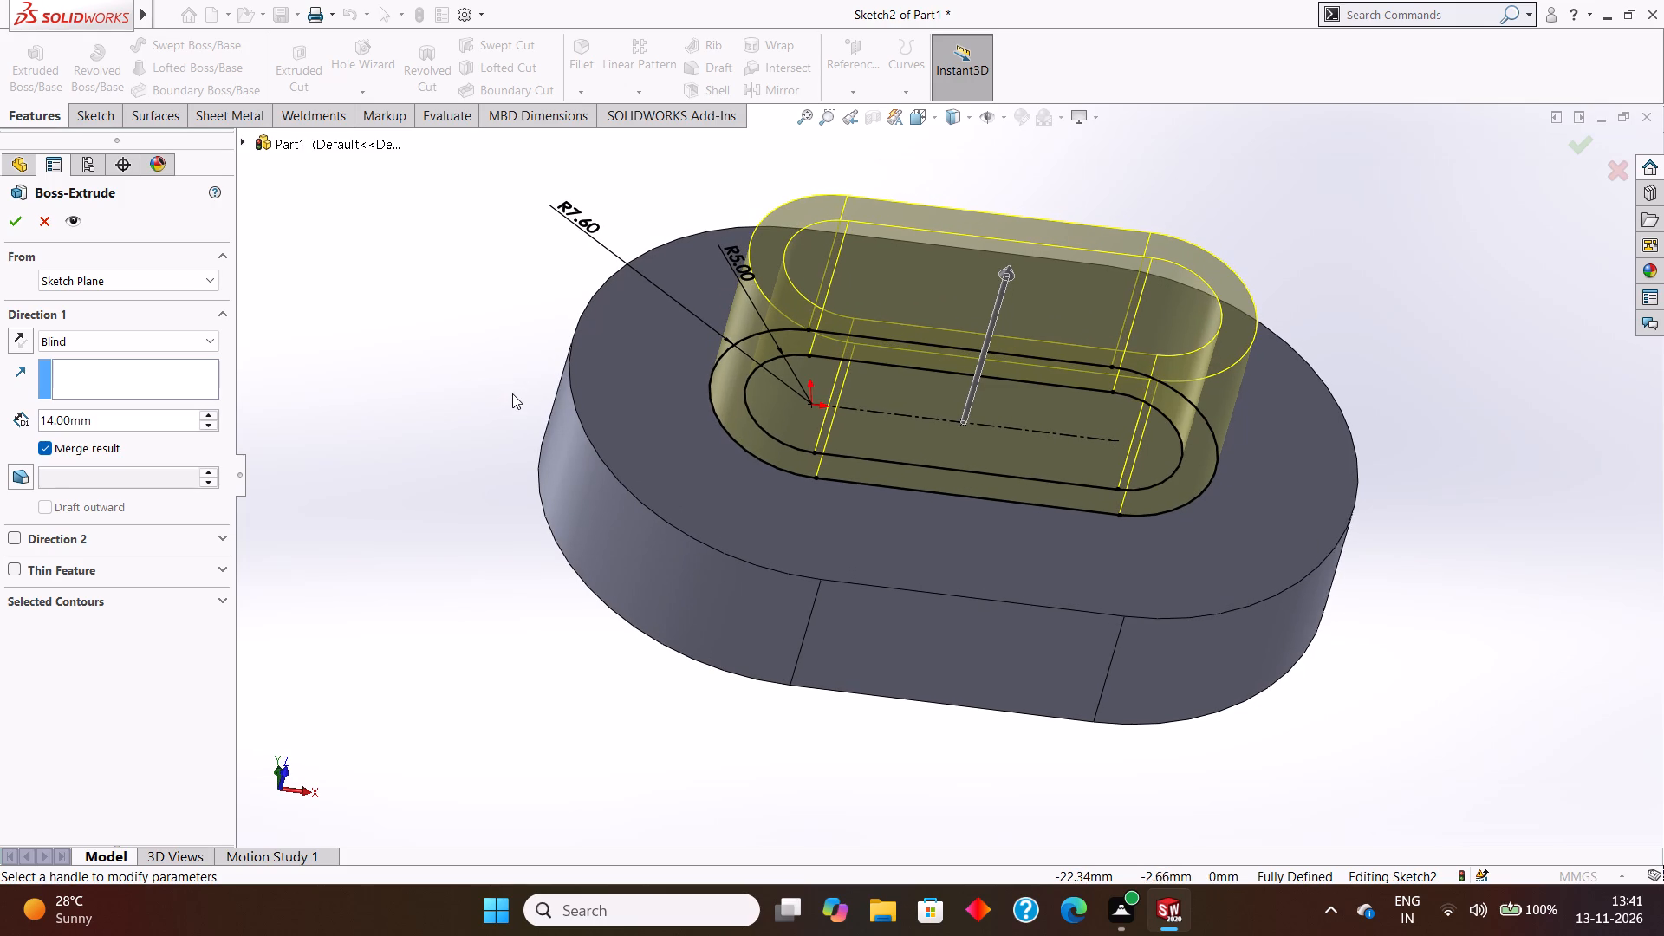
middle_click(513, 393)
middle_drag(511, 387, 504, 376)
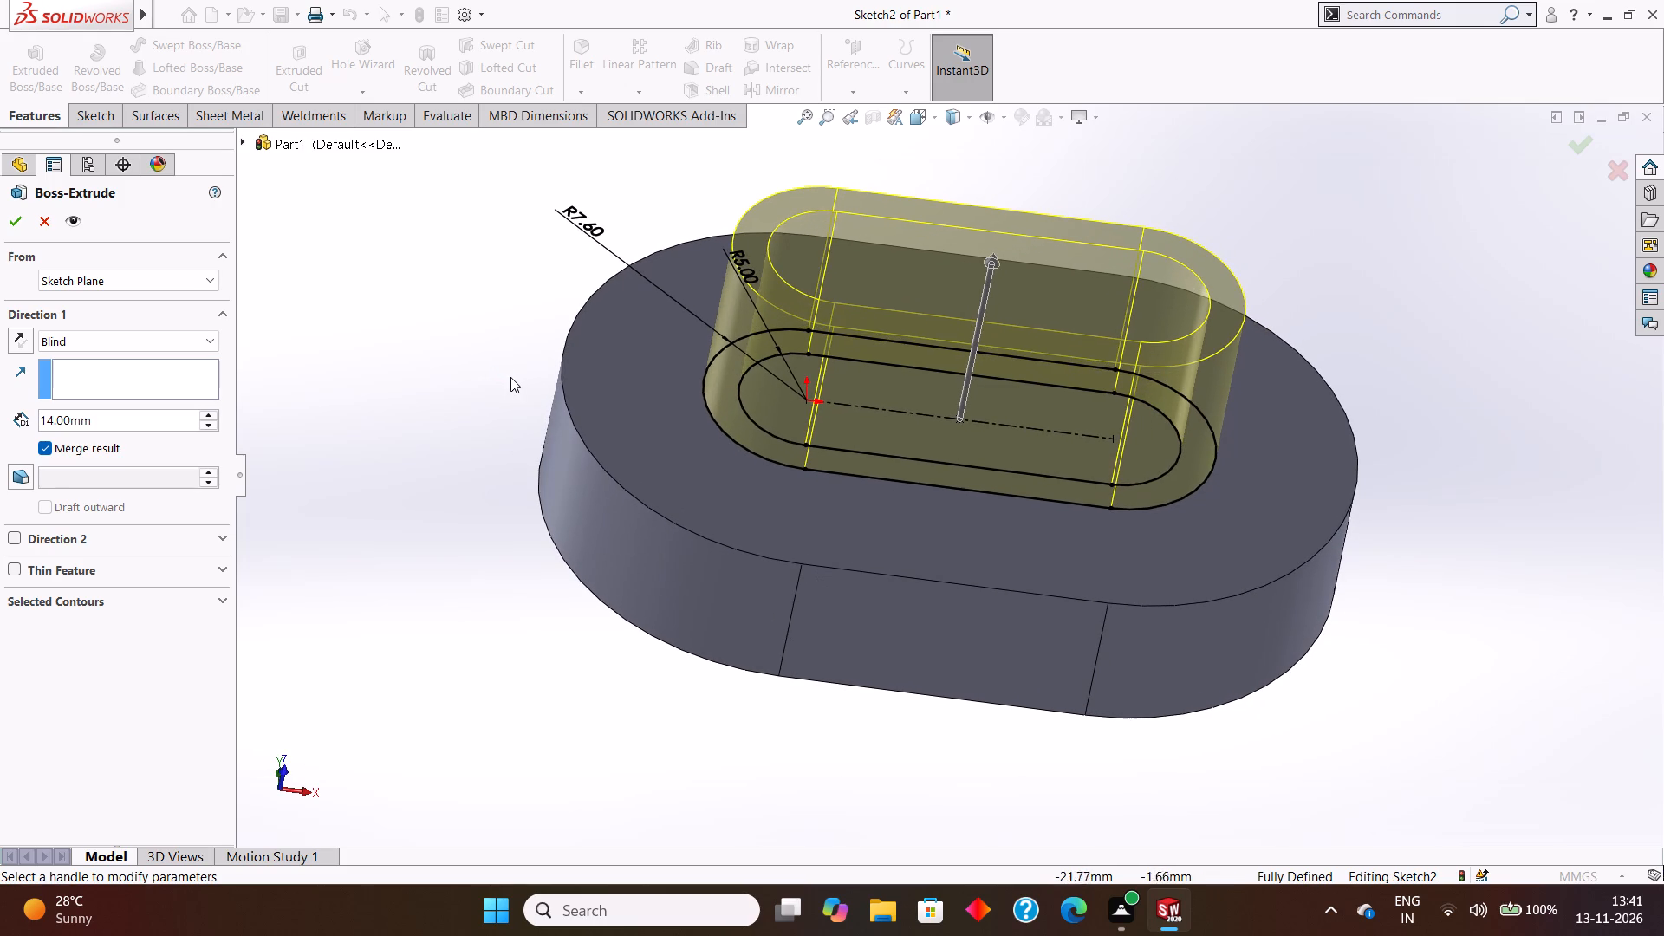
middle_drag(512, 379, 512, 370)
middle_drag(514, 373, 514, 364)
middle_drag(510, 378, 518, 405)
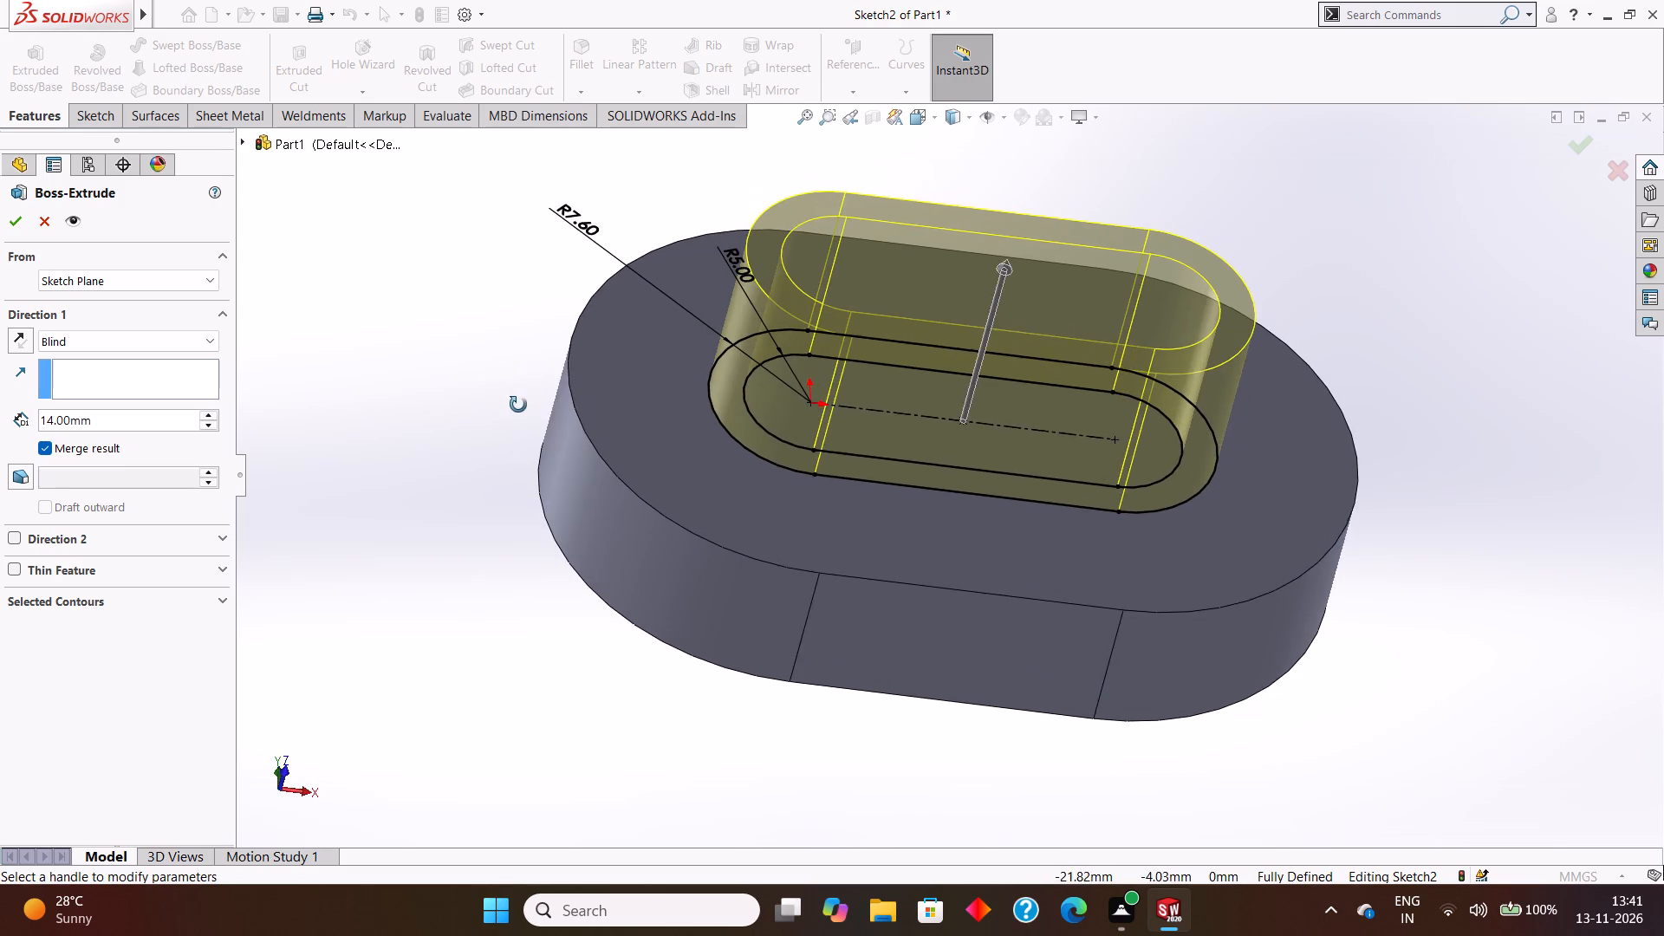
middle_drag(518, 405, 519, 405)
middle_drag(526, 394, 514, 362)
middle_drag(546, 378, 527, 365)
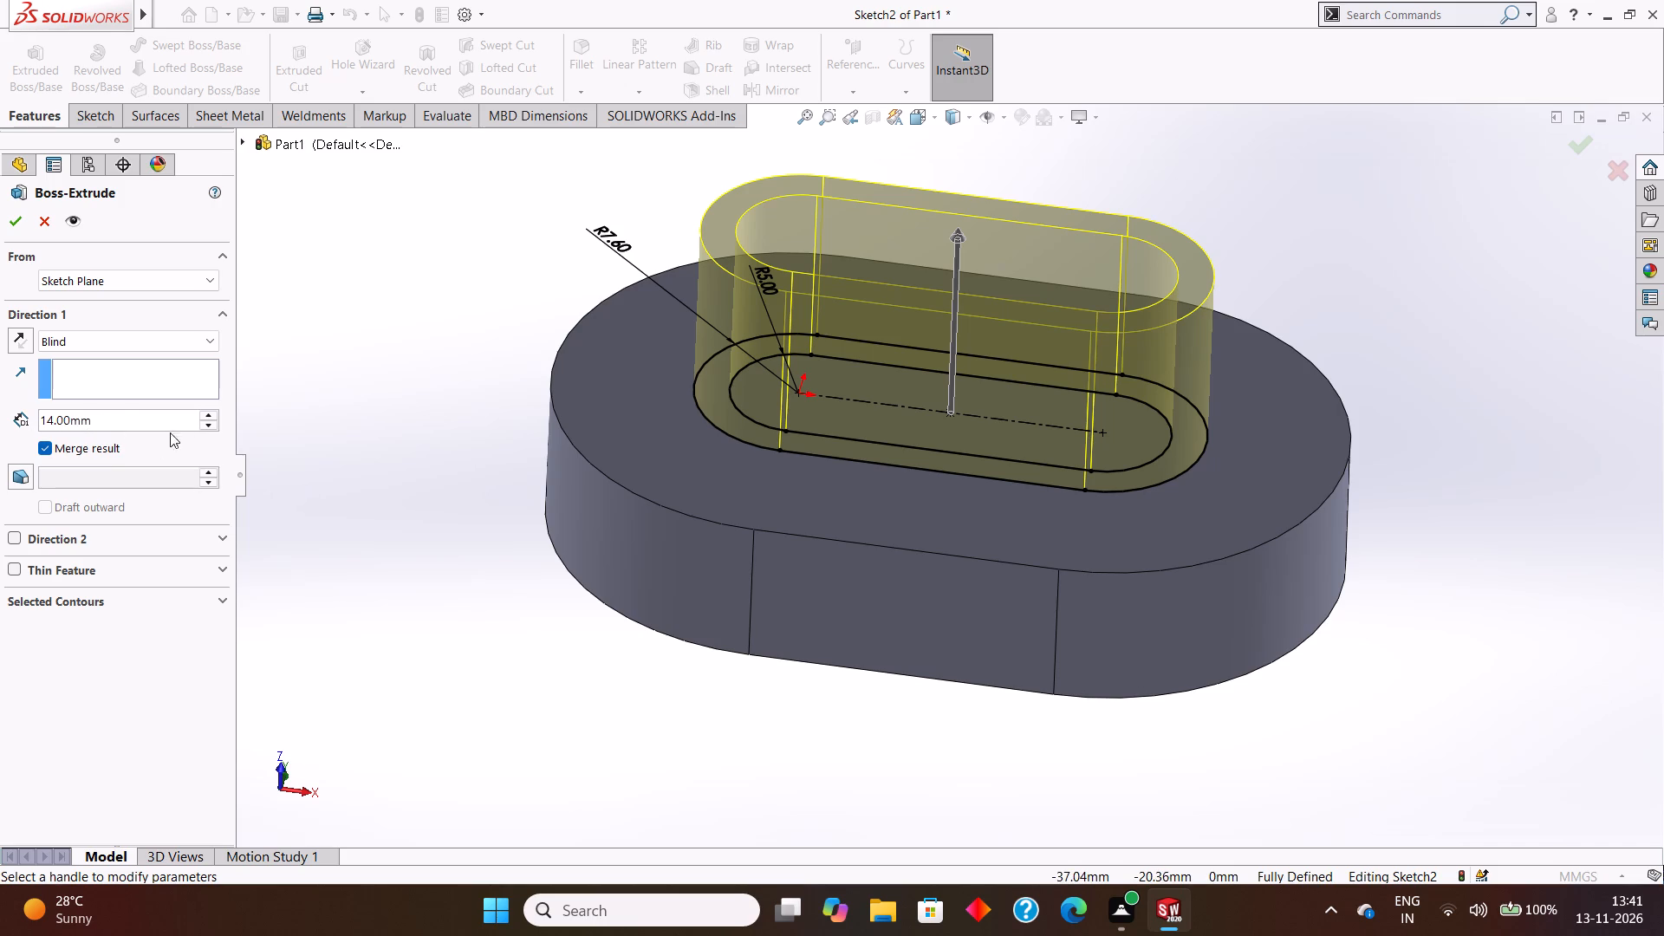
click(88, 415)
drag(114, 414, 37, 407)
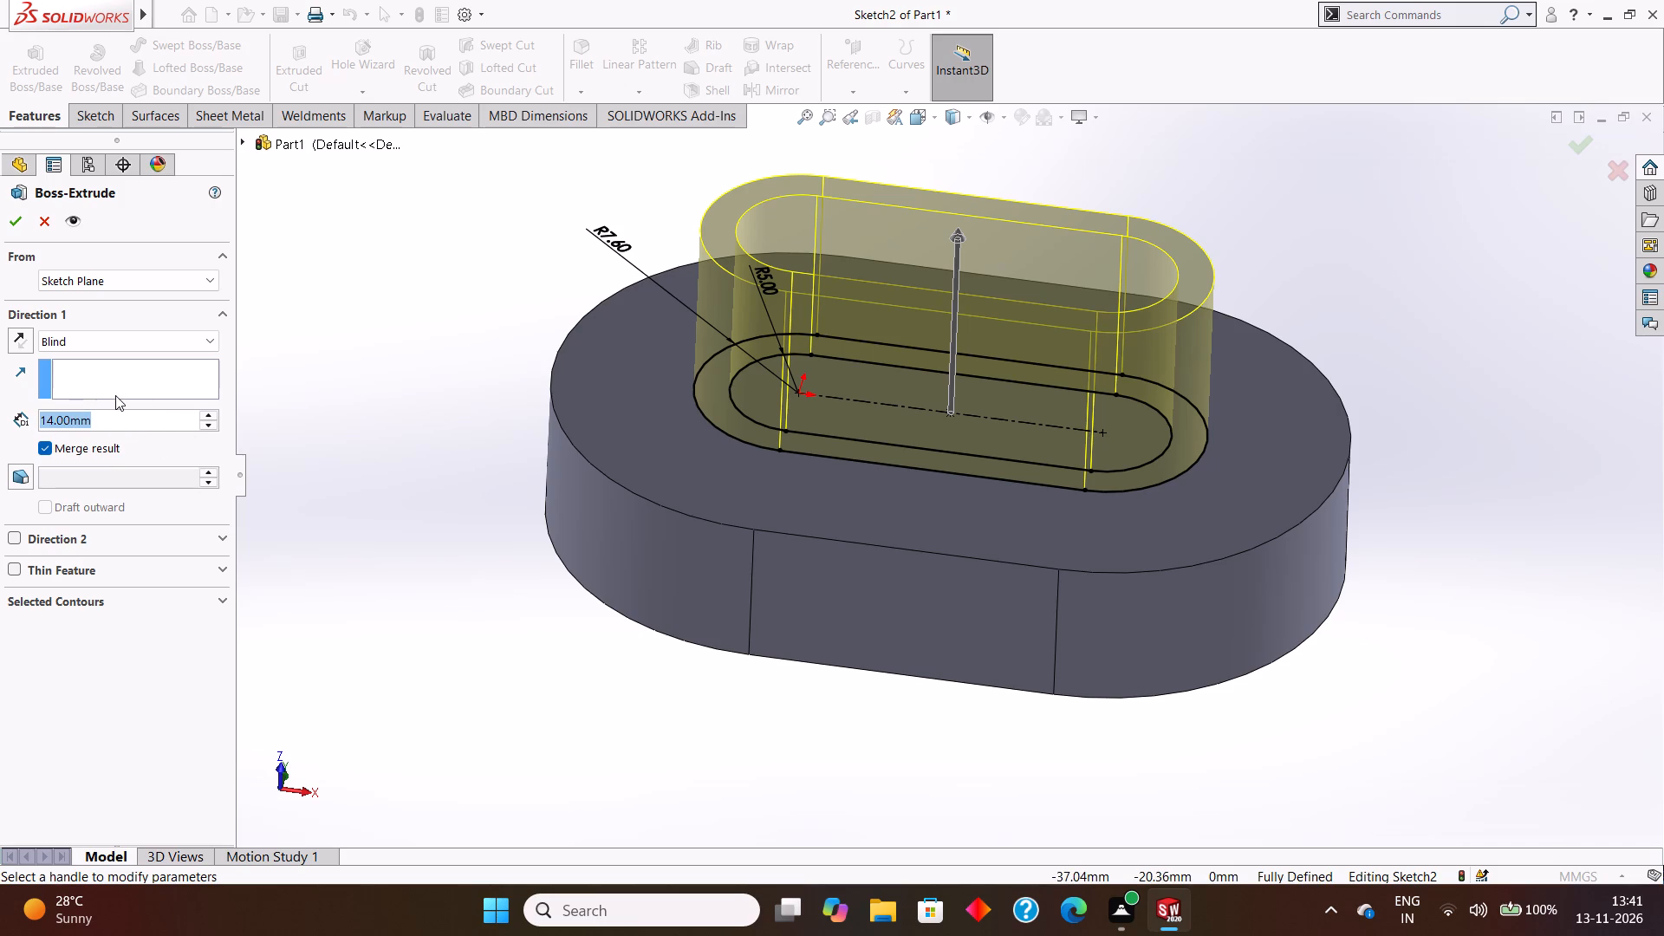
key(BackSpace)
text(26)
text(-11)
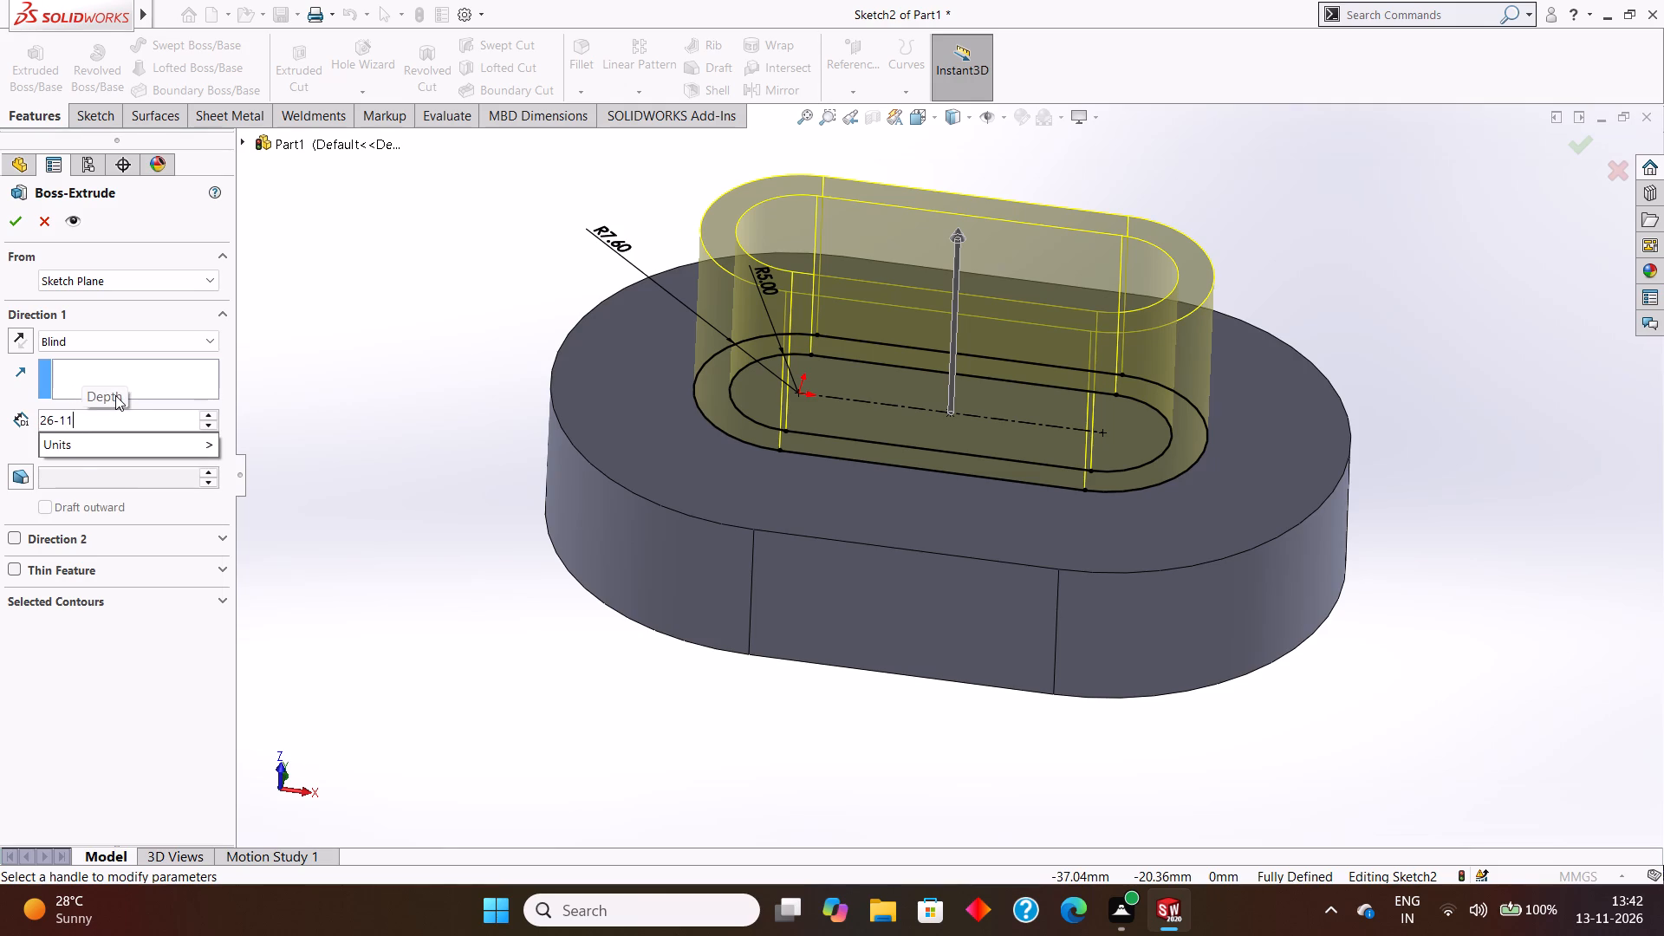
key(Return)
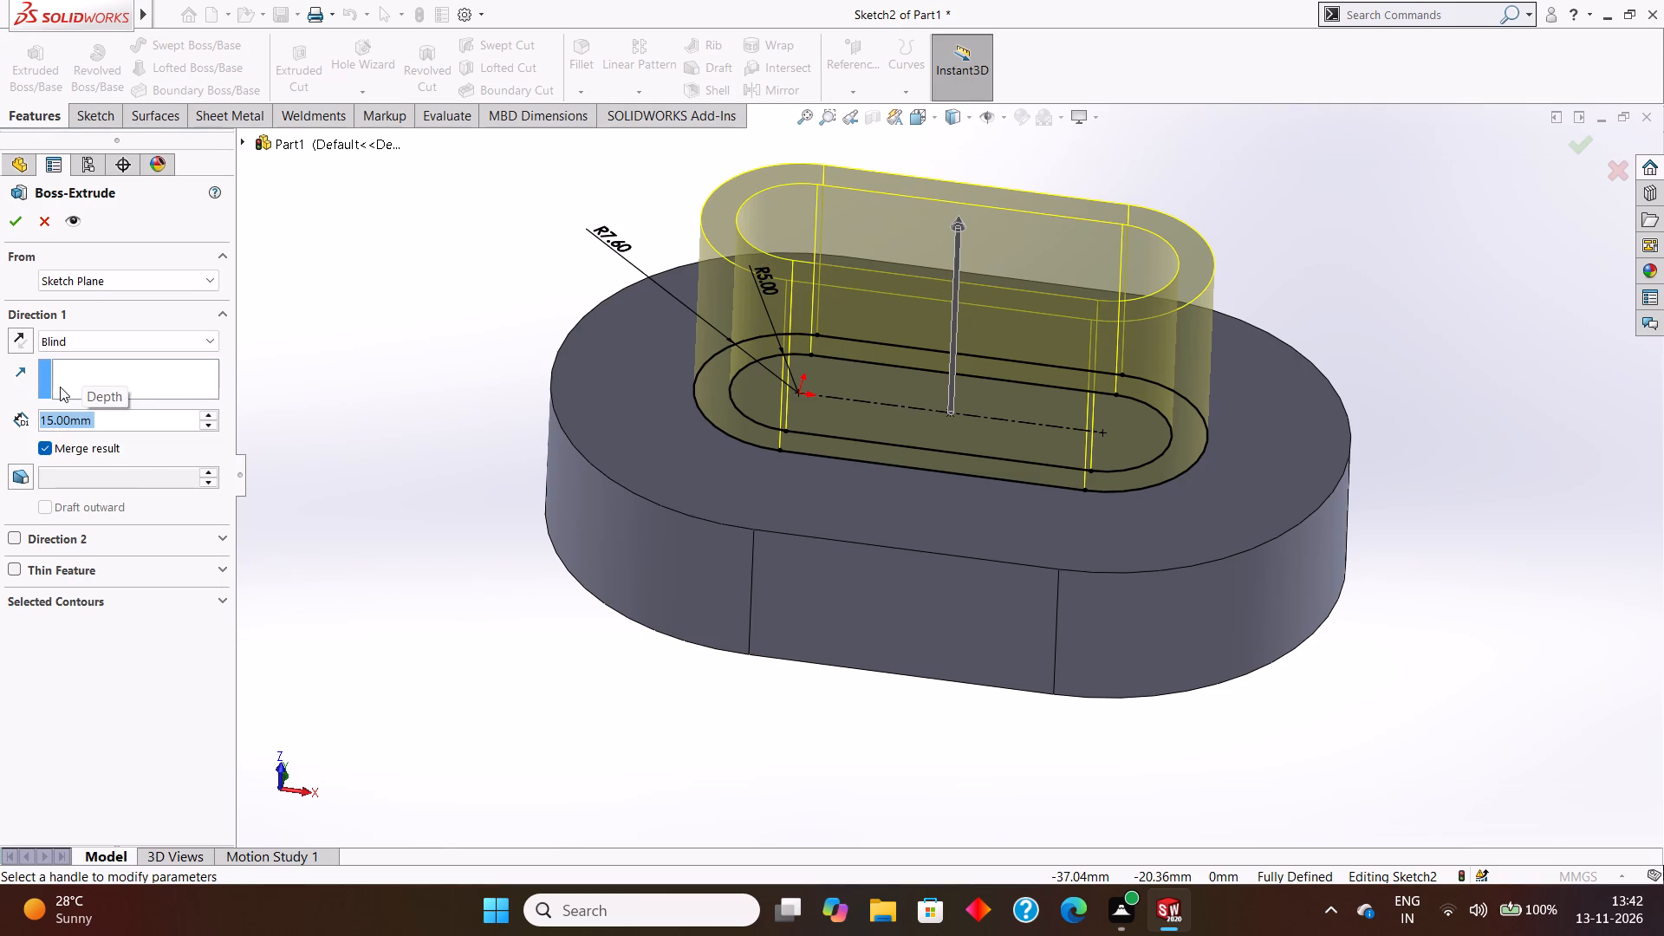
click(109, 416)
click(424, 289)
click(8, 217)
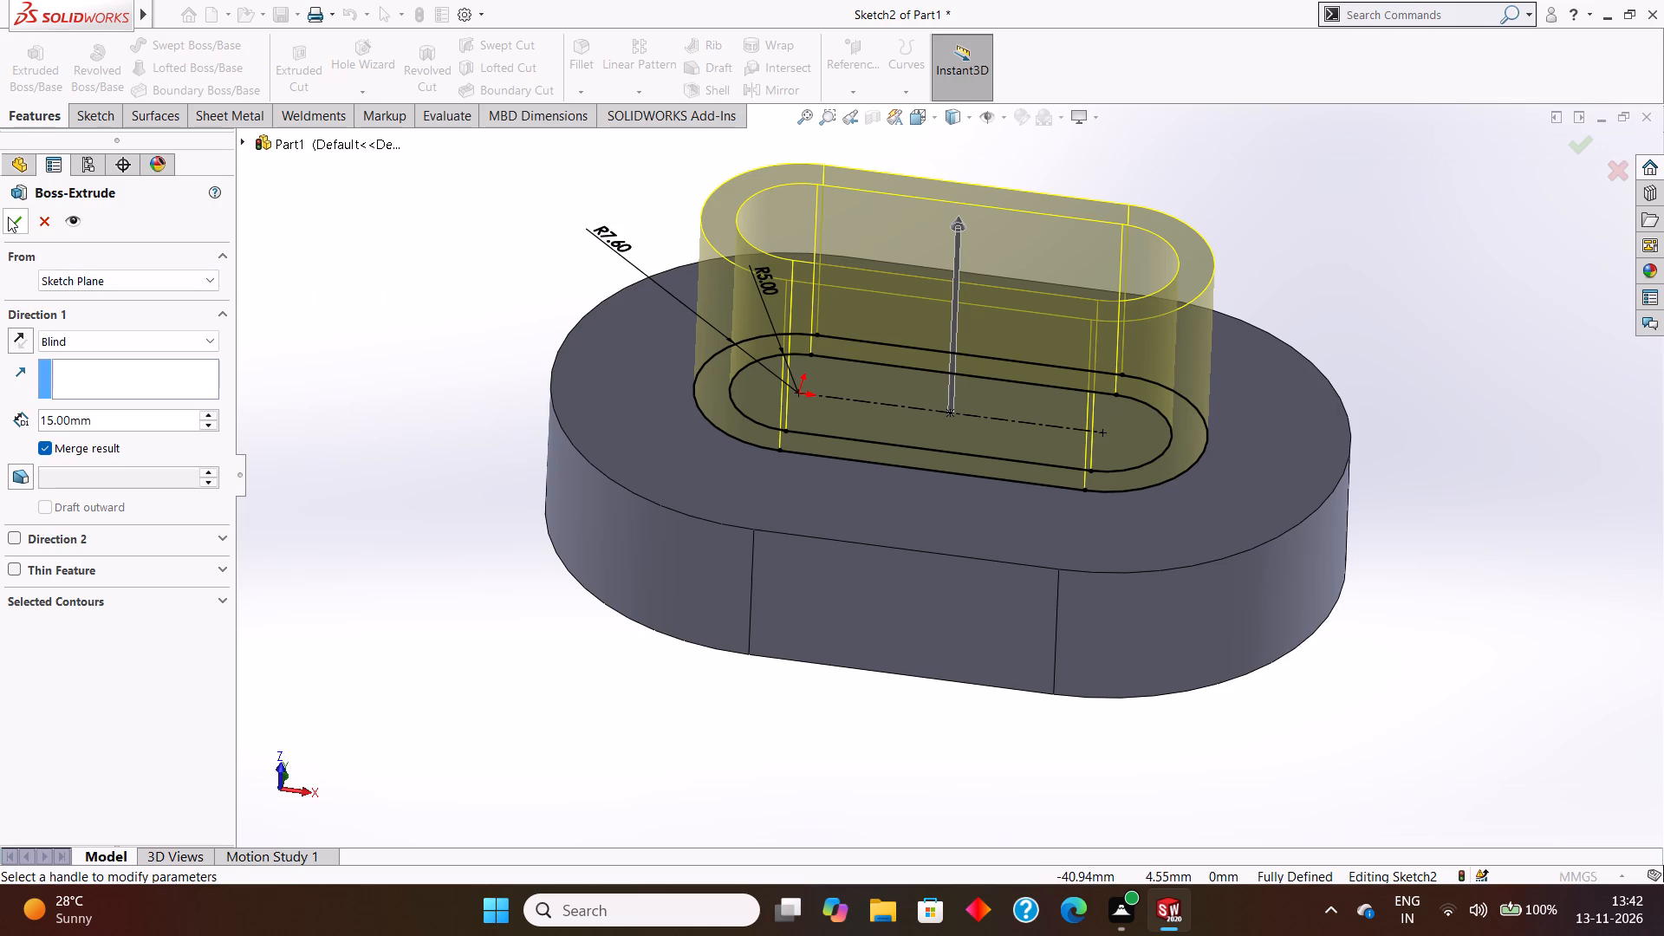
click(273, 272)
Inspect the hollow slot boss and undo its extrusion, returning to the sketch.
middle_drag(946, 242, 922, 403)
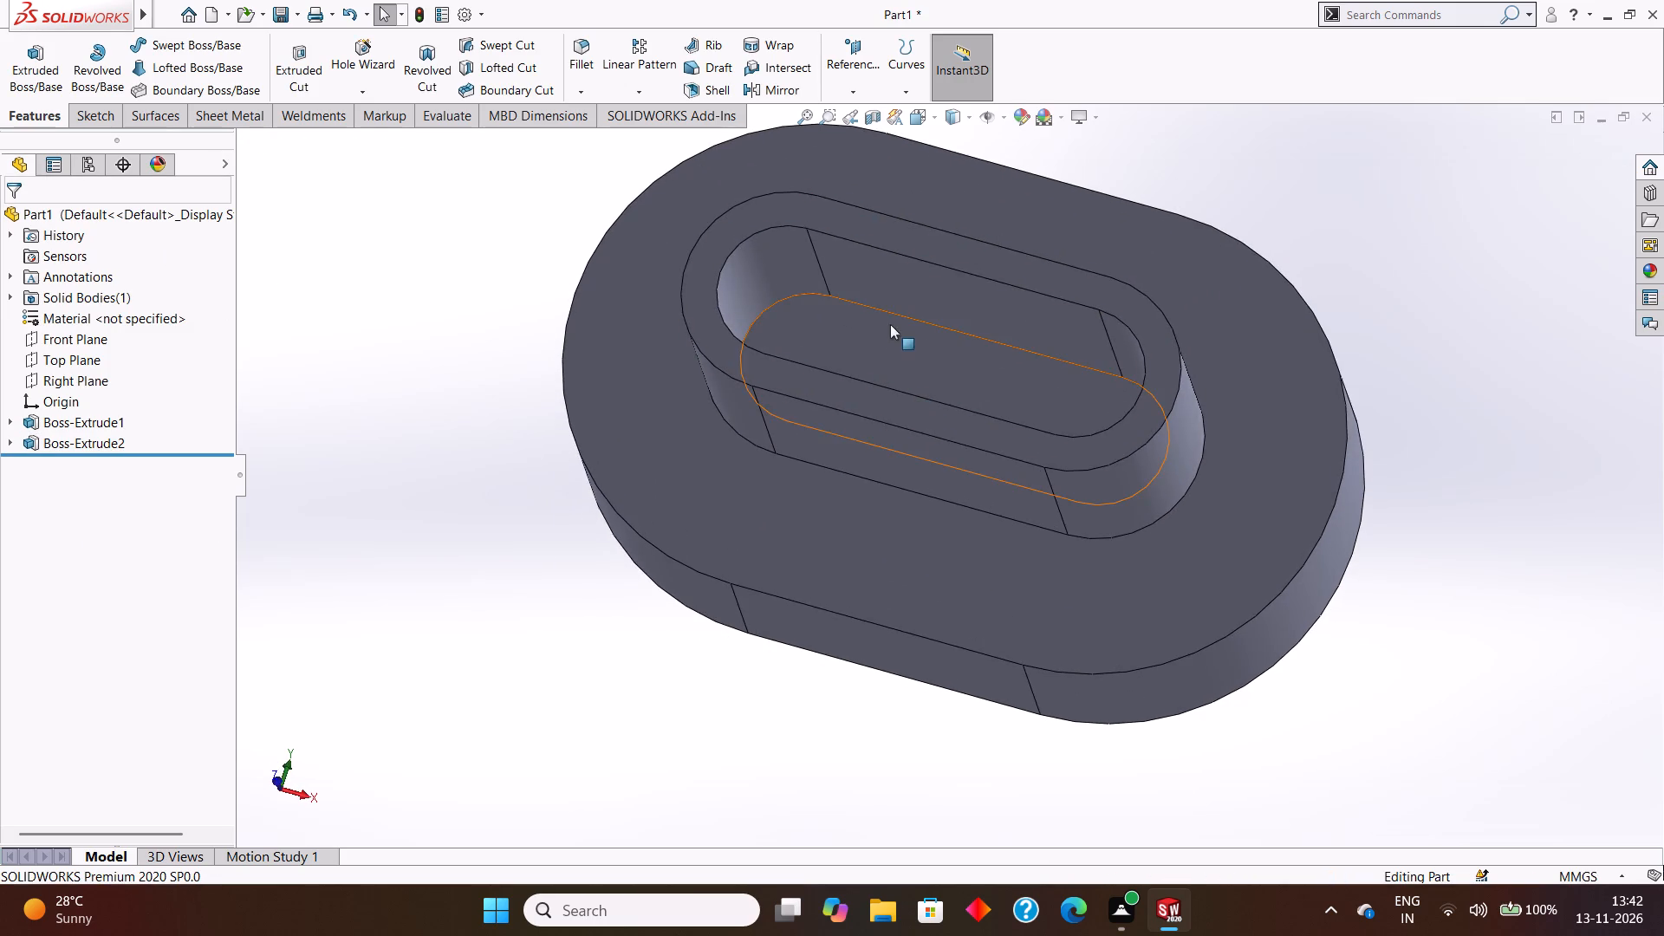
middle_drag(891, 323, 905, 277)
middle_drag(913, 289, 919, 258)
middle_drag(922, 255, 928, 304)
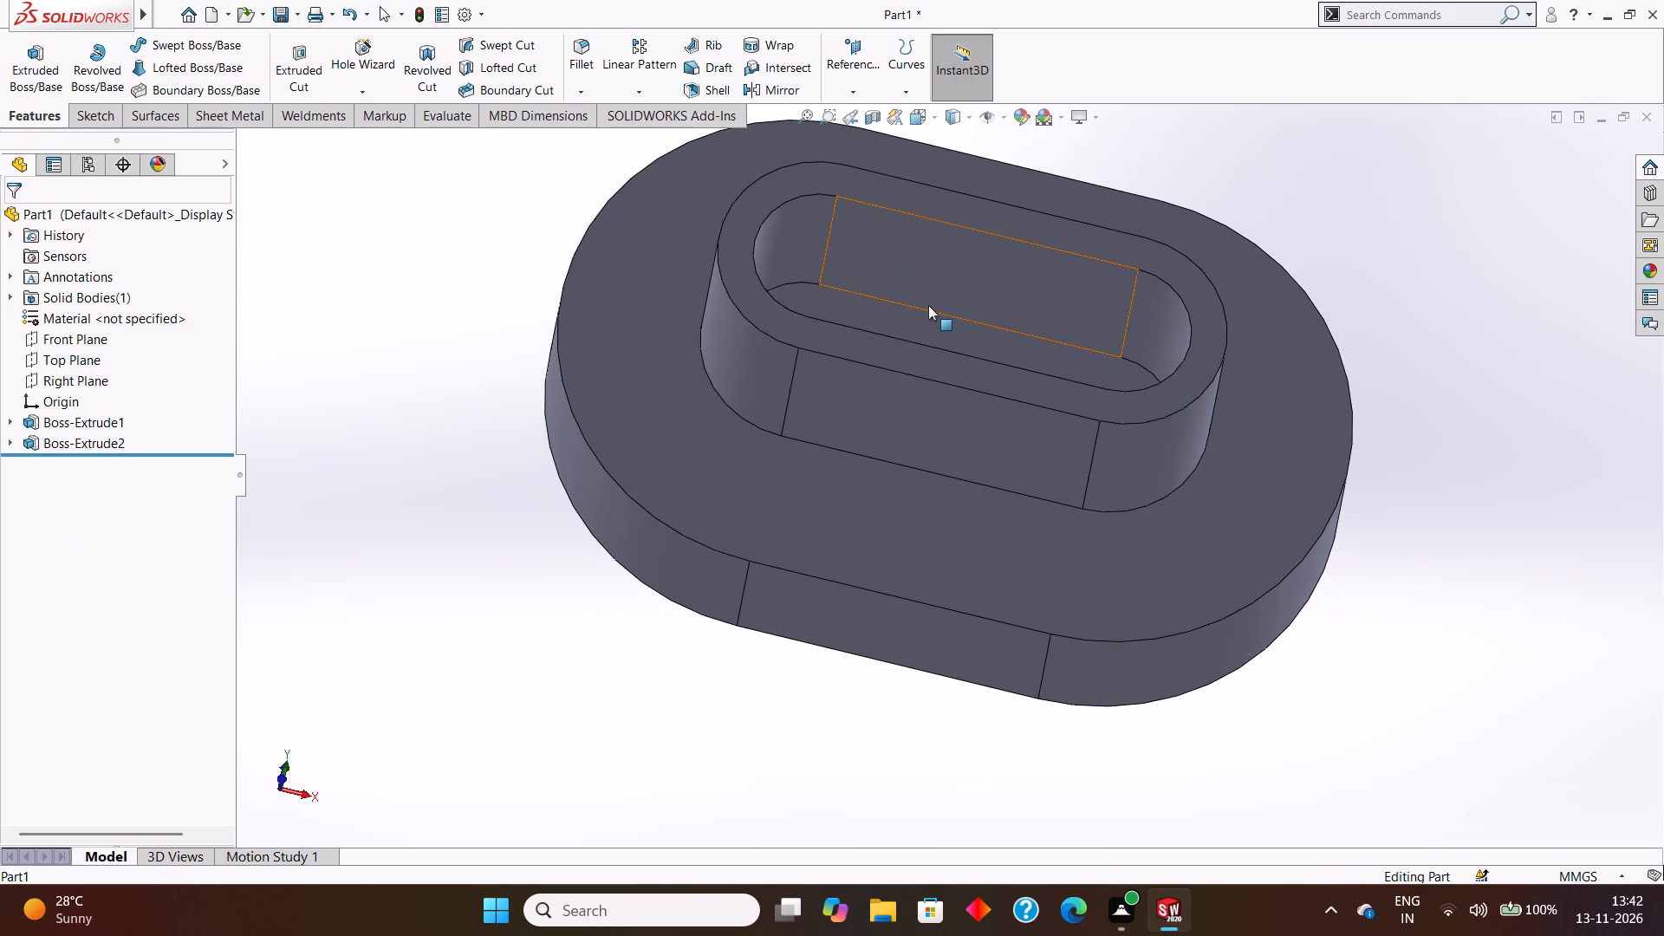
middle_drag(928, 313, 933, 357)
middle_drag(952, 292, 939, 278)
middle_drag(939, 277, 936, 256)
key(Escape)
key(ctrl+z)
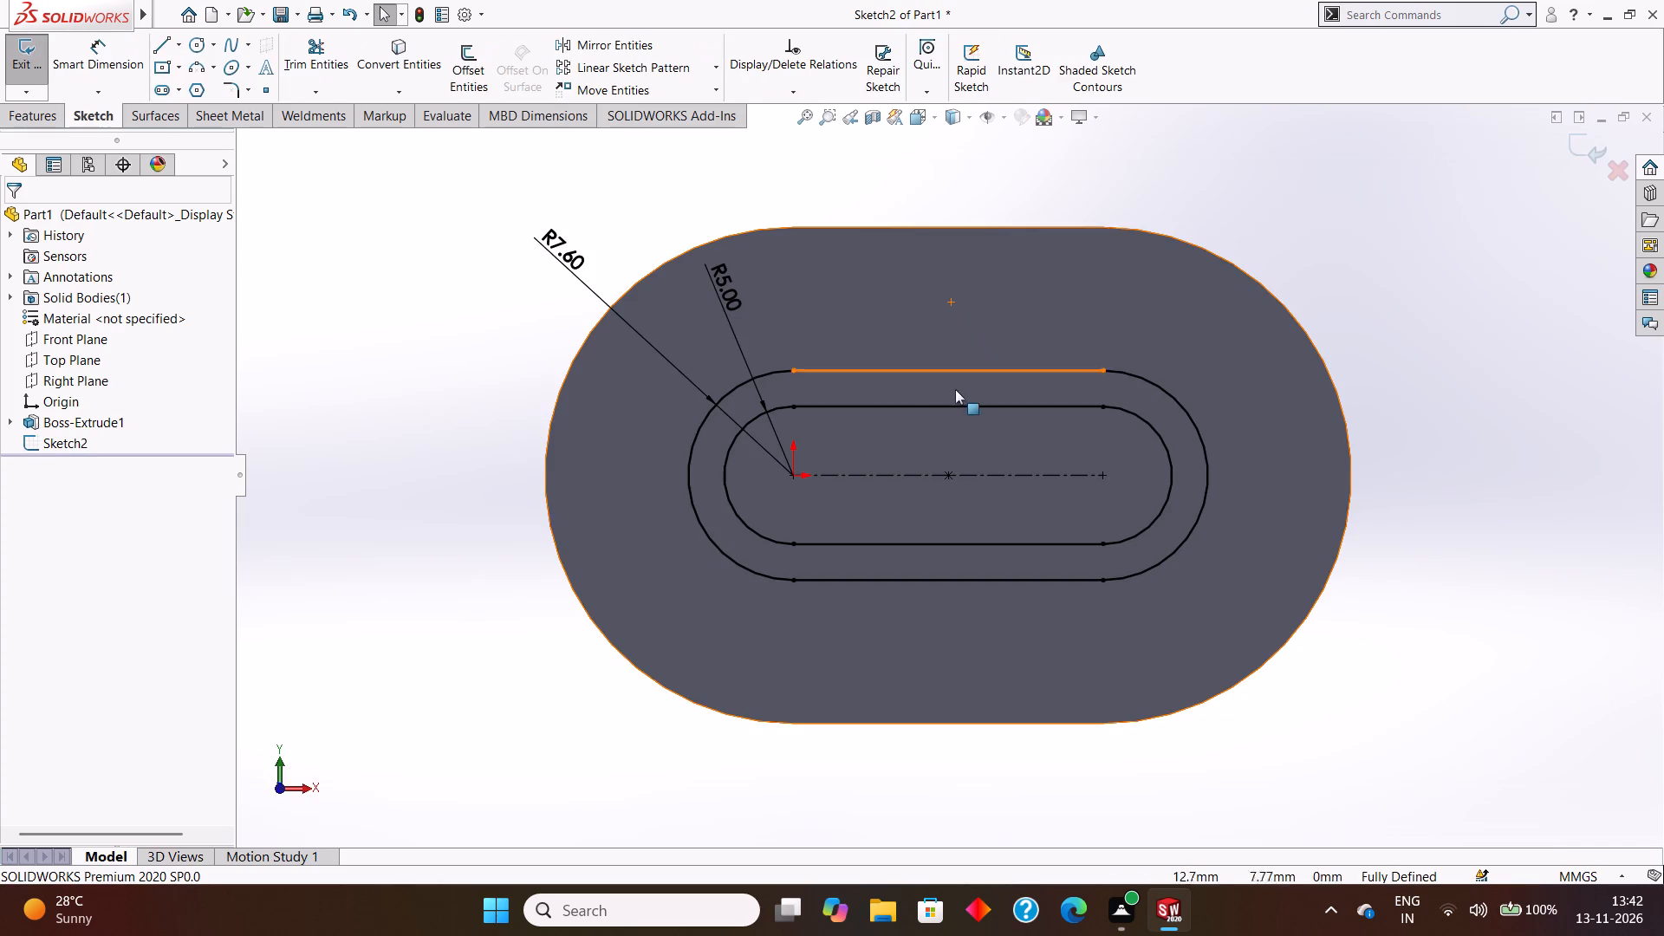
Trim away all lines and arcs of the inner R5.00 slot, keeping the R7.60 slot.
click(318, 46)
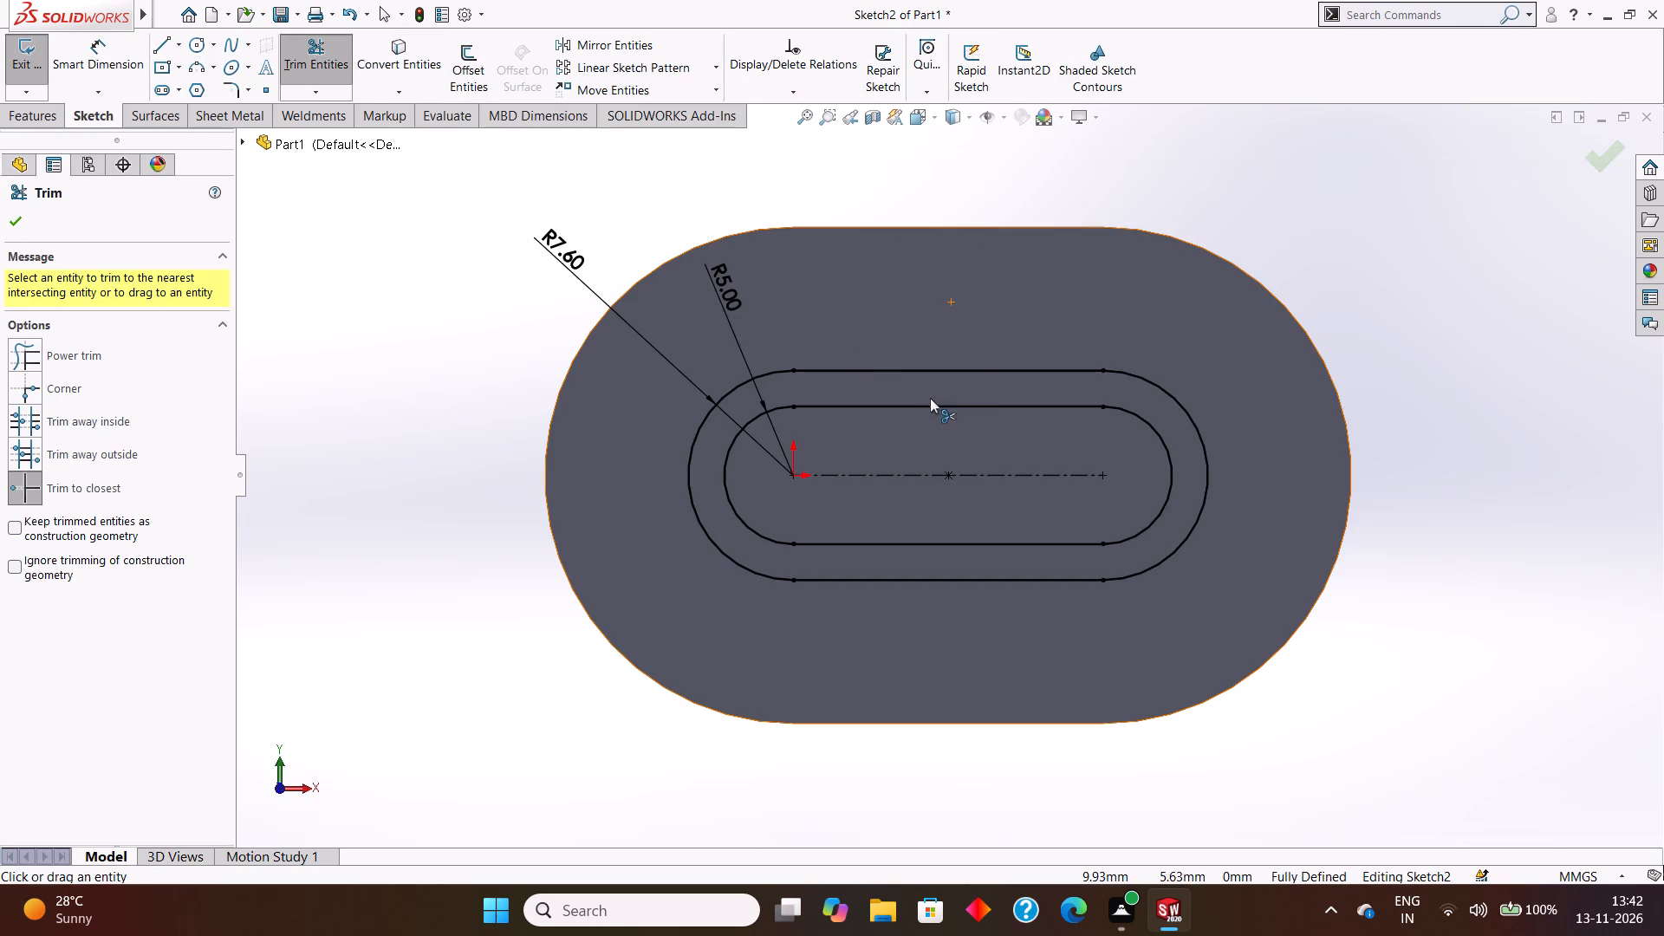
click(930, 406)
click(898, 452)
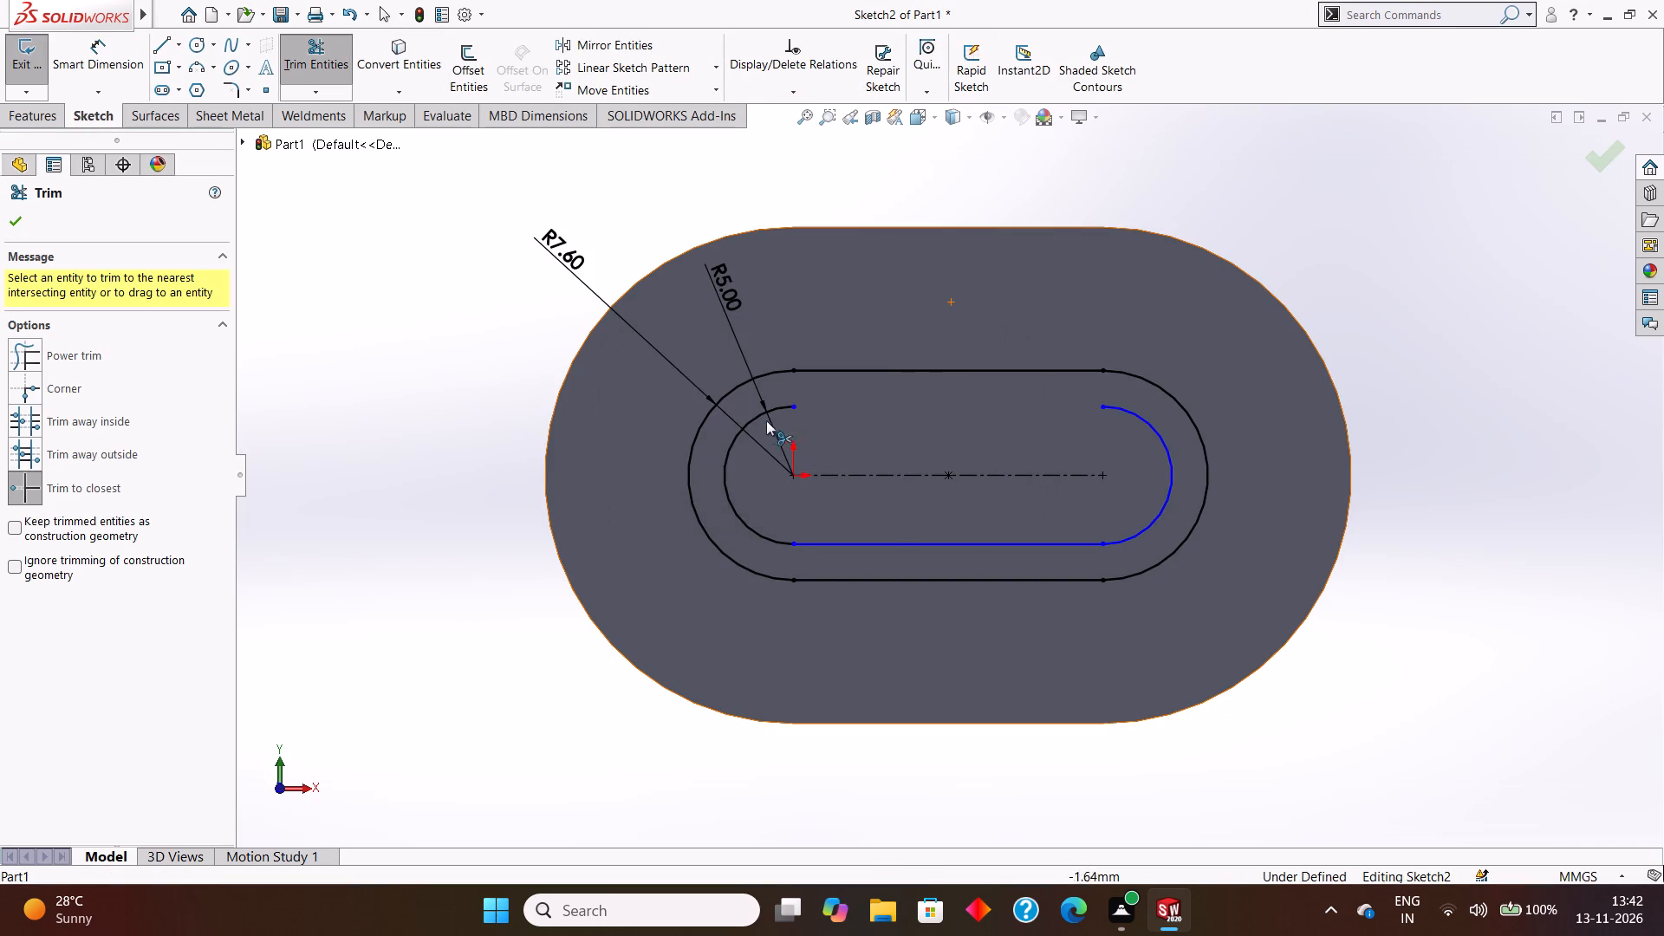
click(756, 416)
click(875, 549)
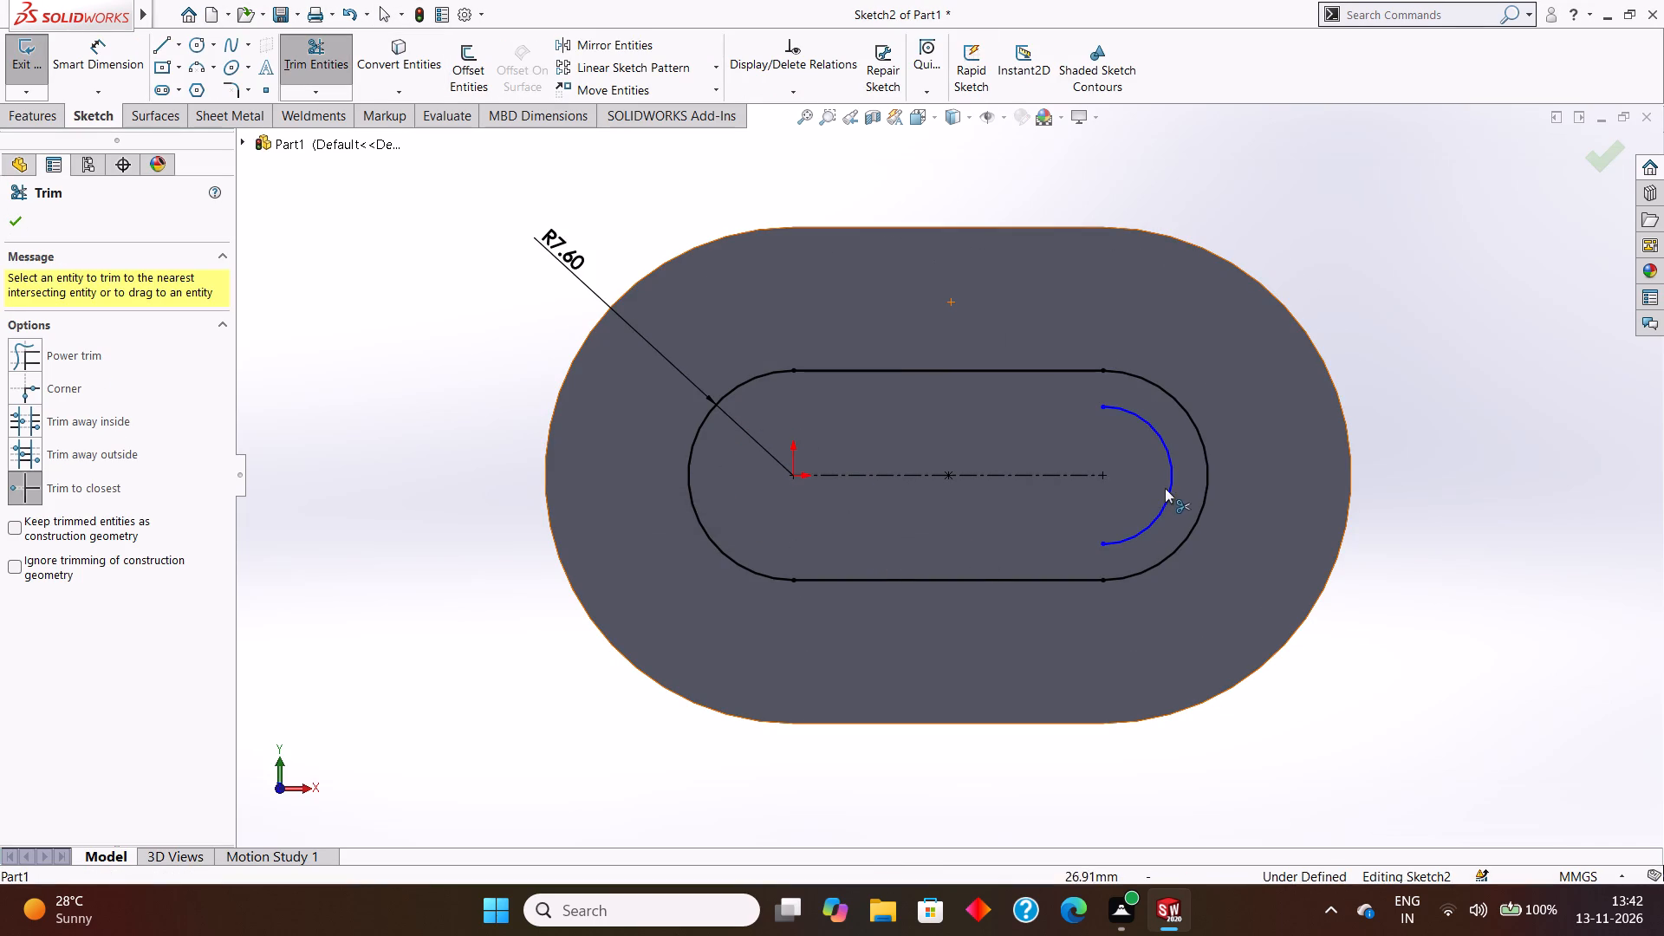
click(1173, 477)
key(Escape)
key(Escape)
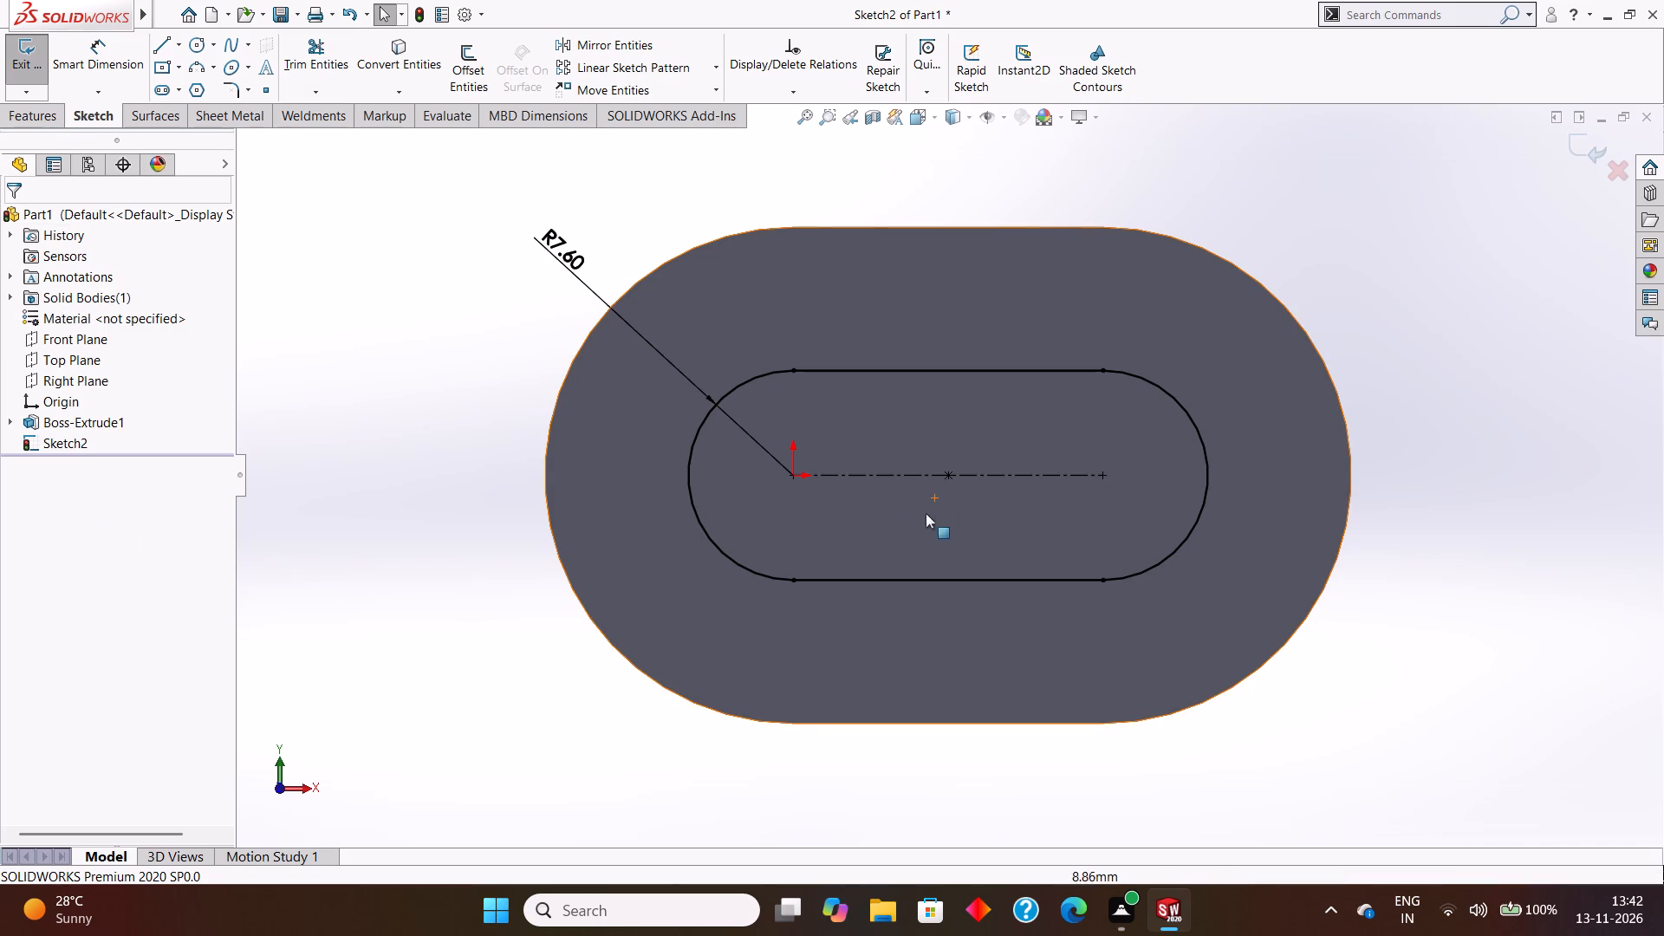
Extrude the R7.60 slot profile 15 mm outward from the face as a solid boss, merged with the body.
click(40, 112)
click(49, 73)
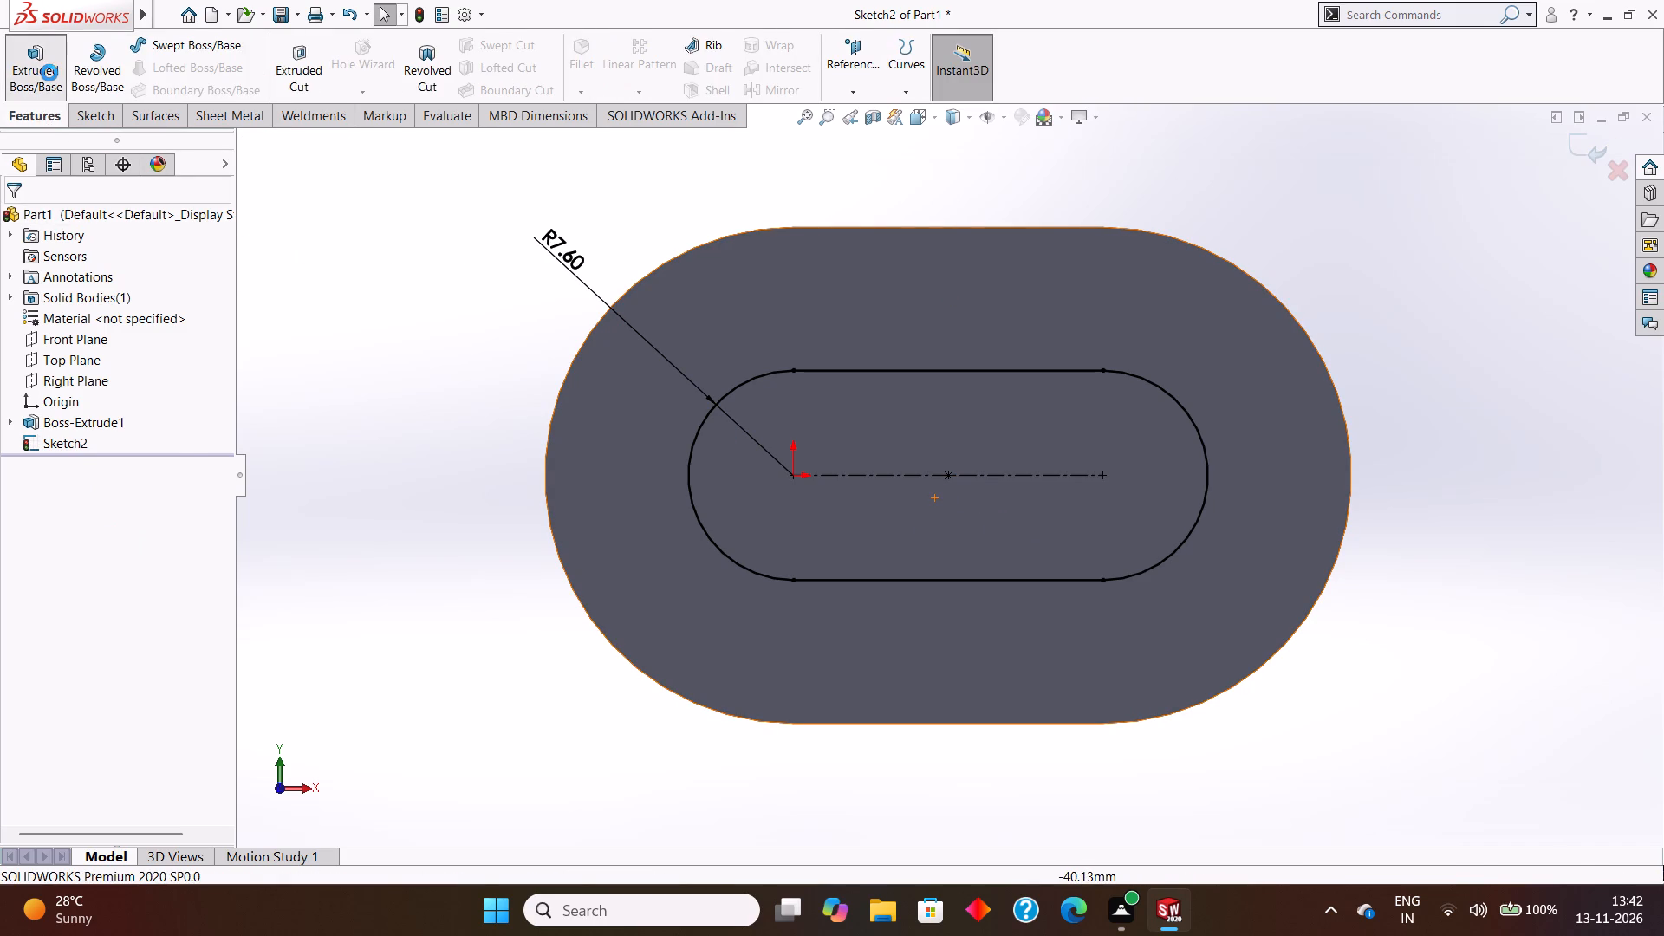
middle_drag(418, 354, 419, 233)
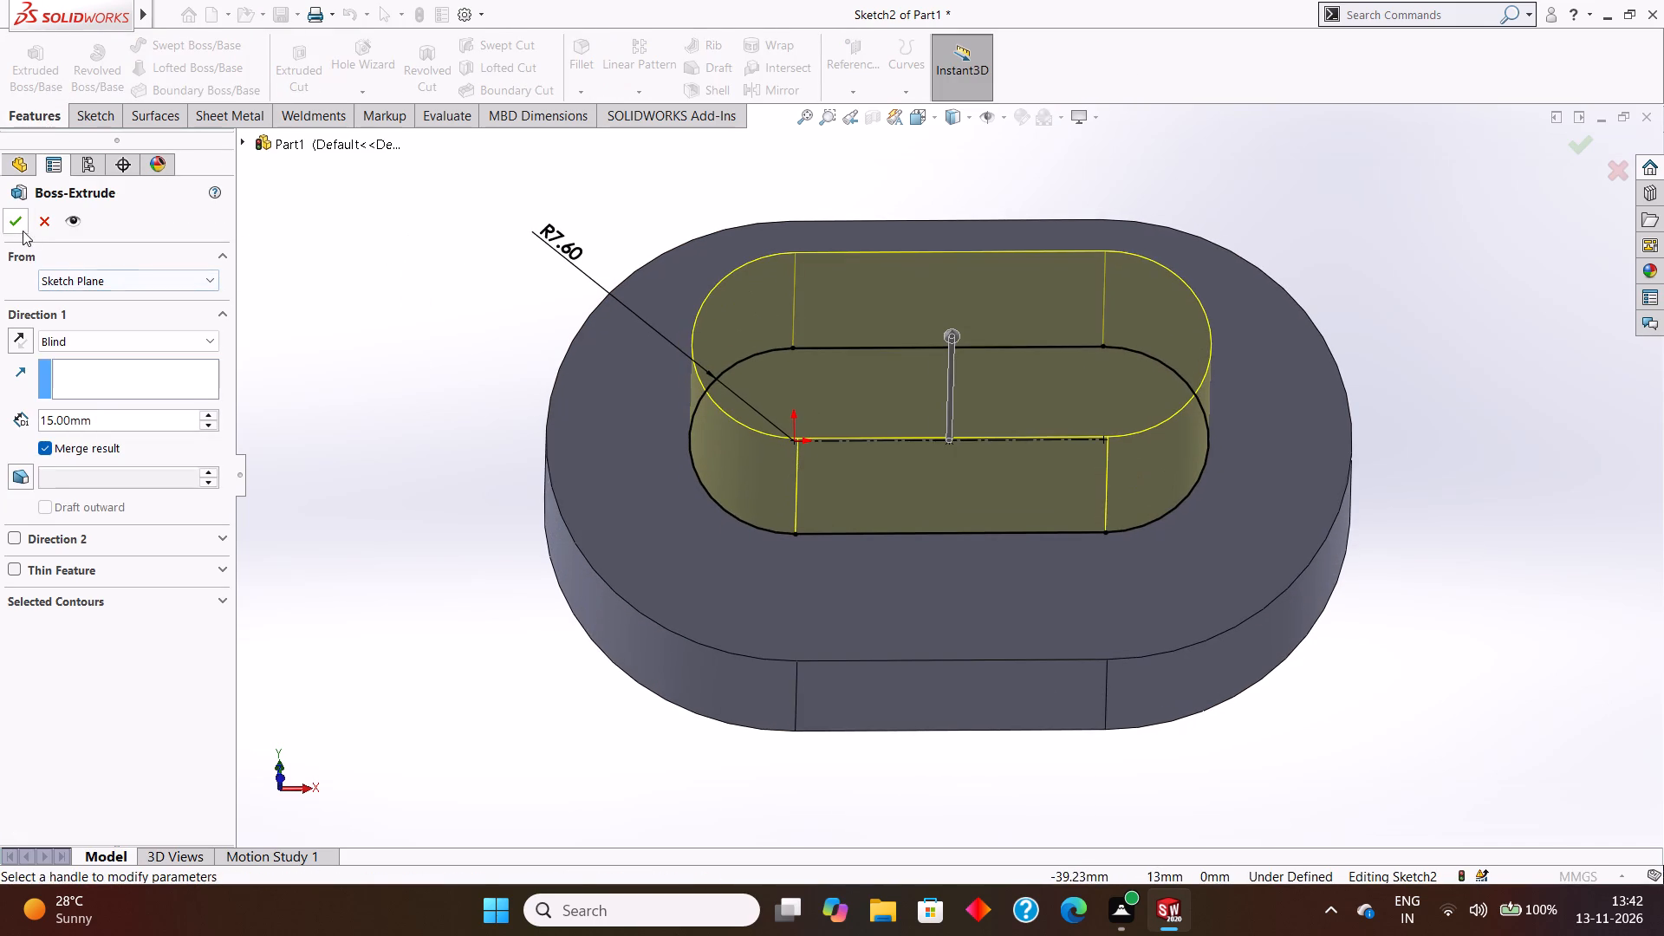
click(21, 229)
click(325, 269)
Start a new sketch on the raised slot boss's flat end face and view it straight on.
click(966, 331)
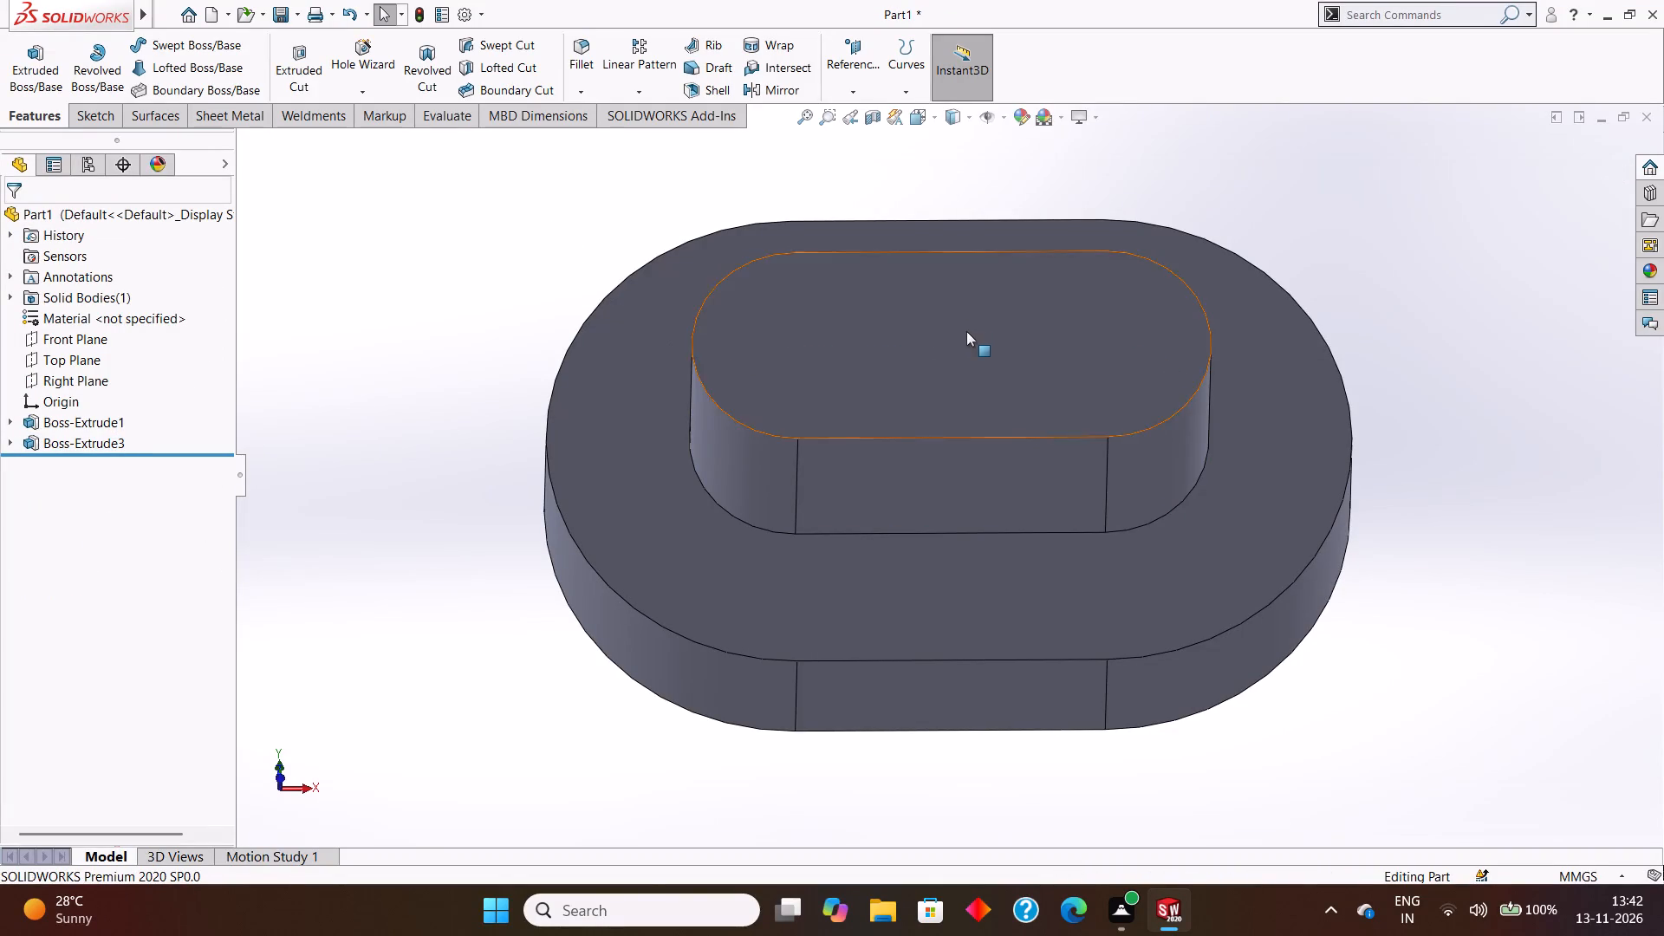
click(1037, 281)
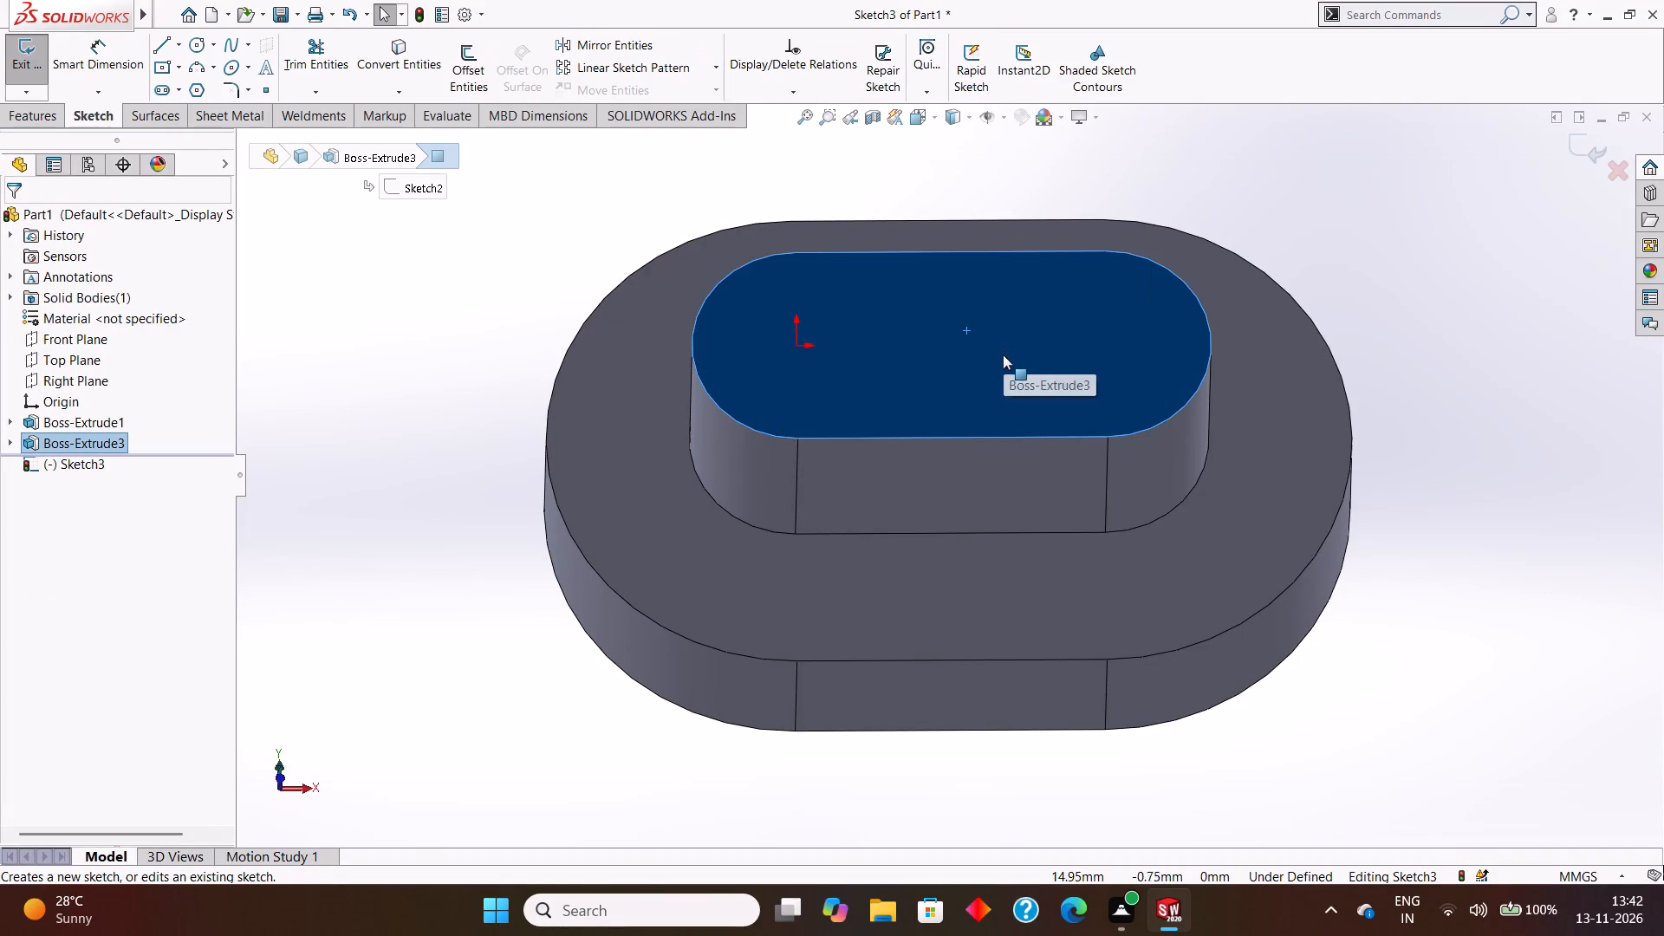
key(ctrl+8)
key(Escape)
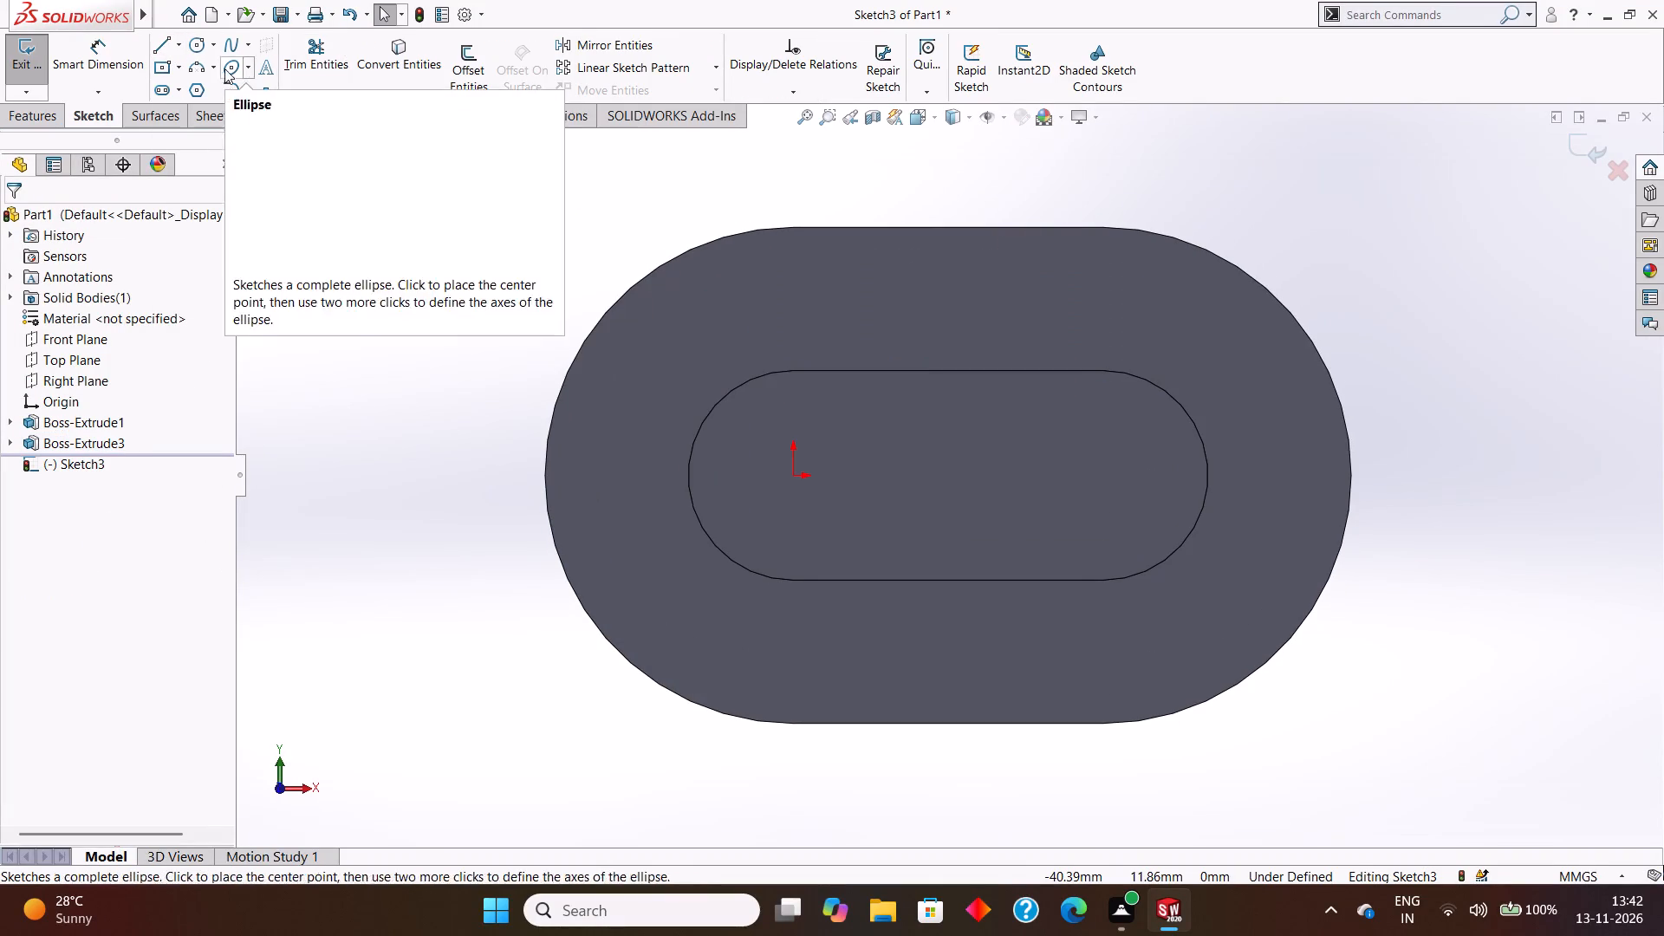
Sketch a horizontal line from the origin to the centre of the boss's opposite end arc.
click(166, 48)
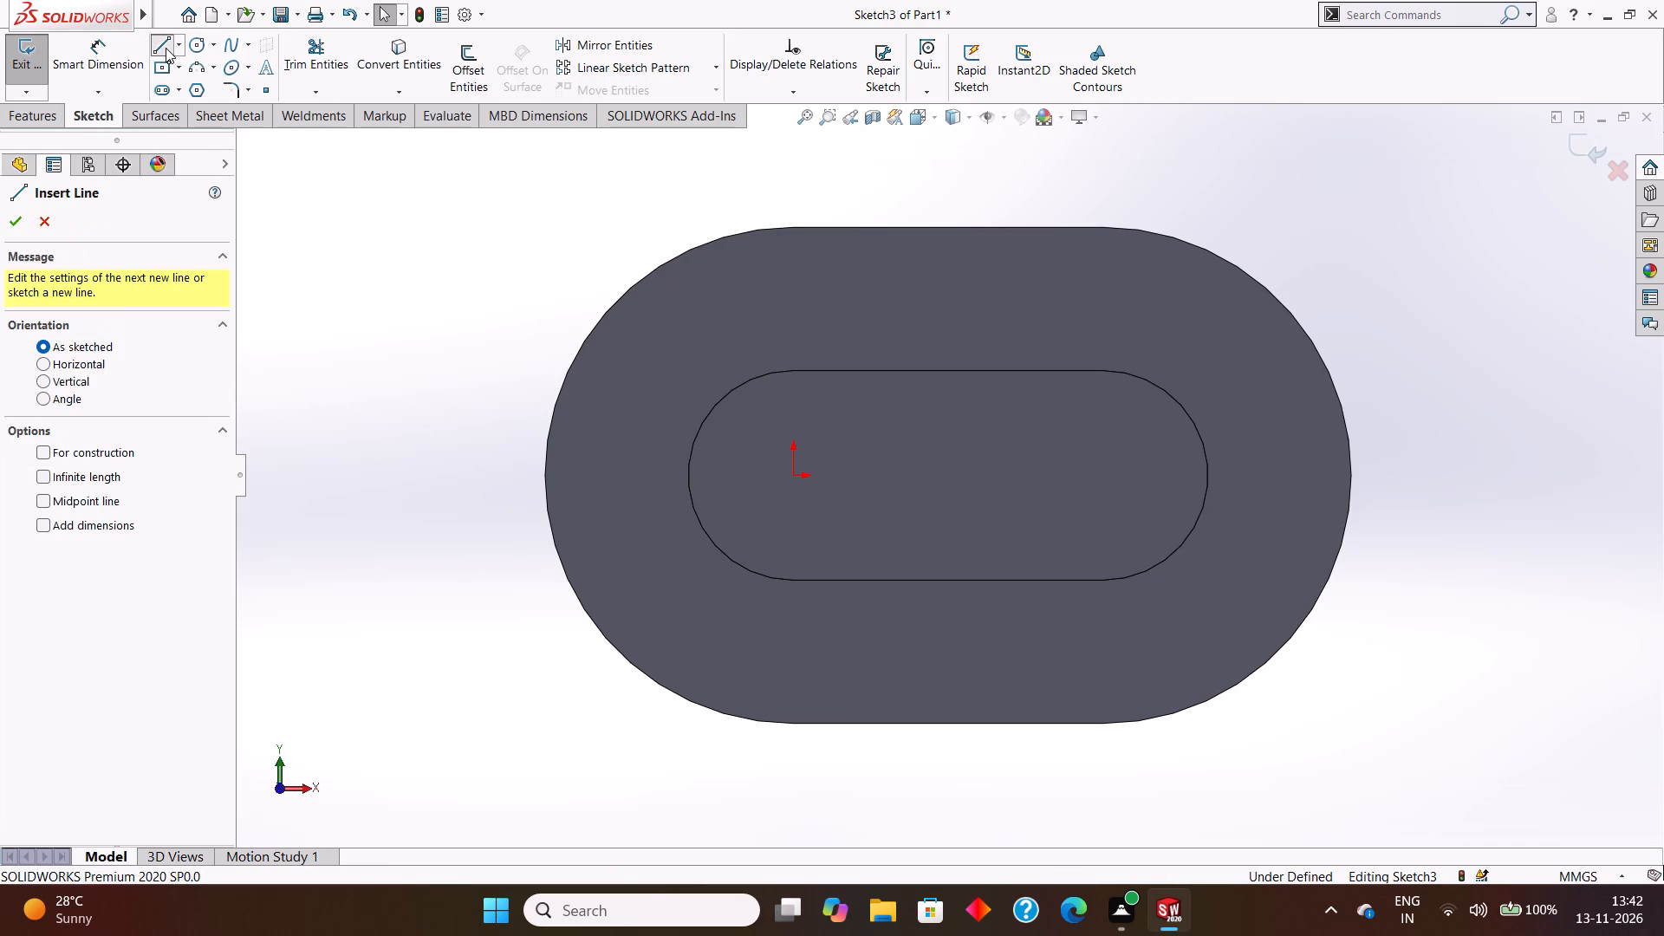
click(793, 476)
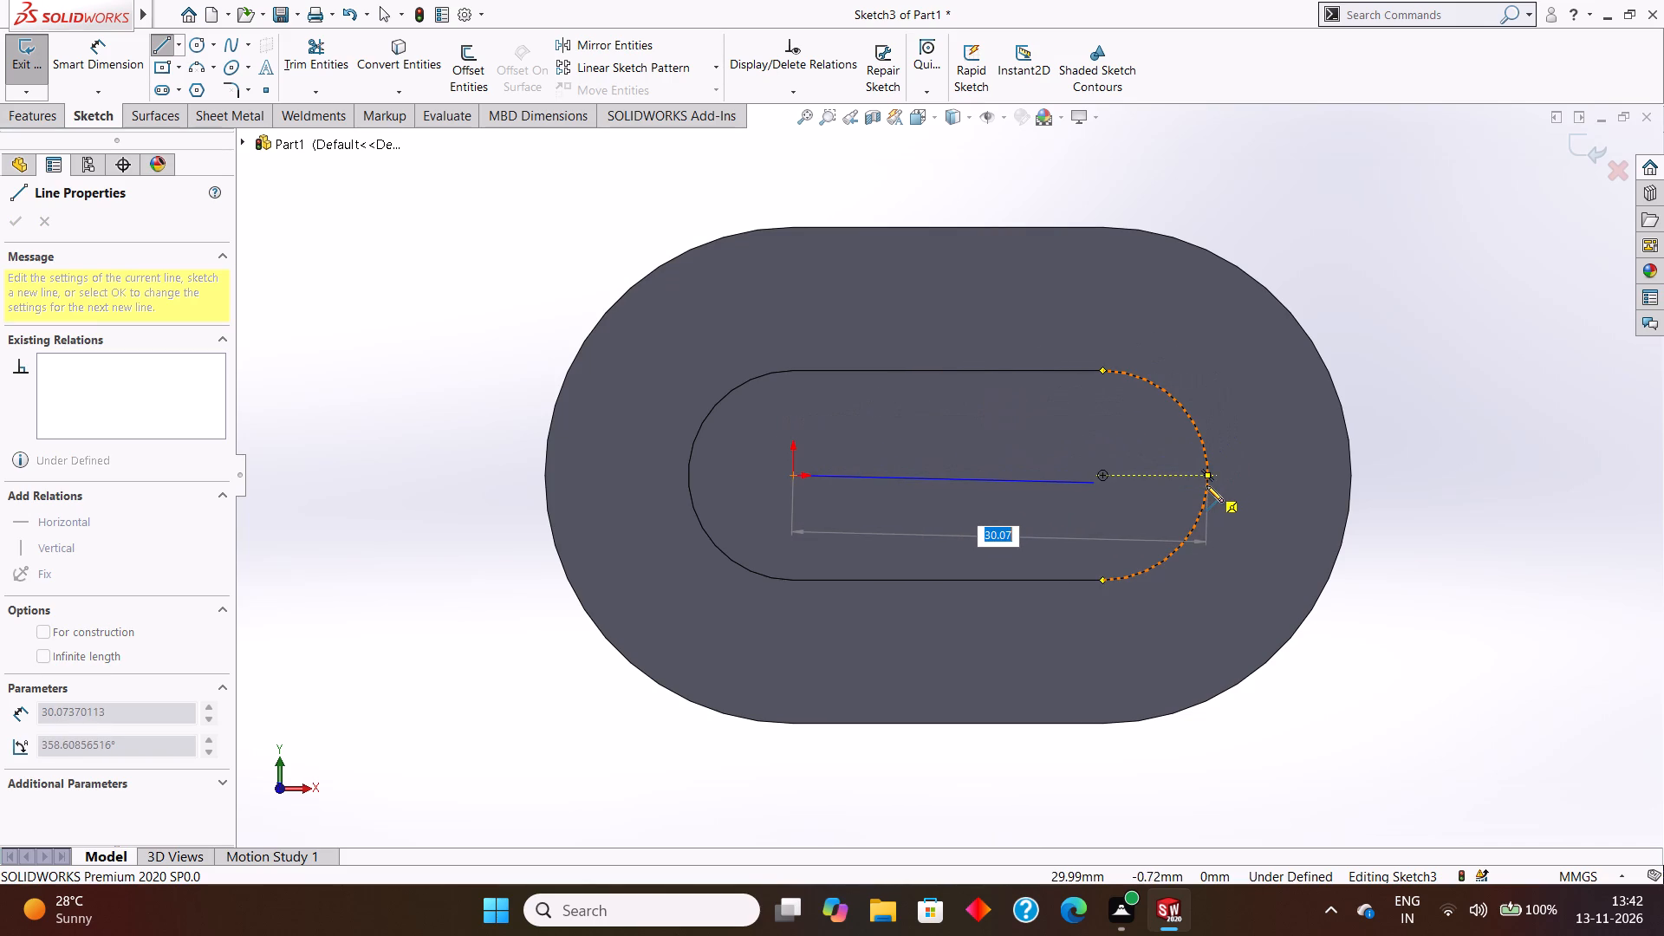
click(1102, 476)
key(Escape)
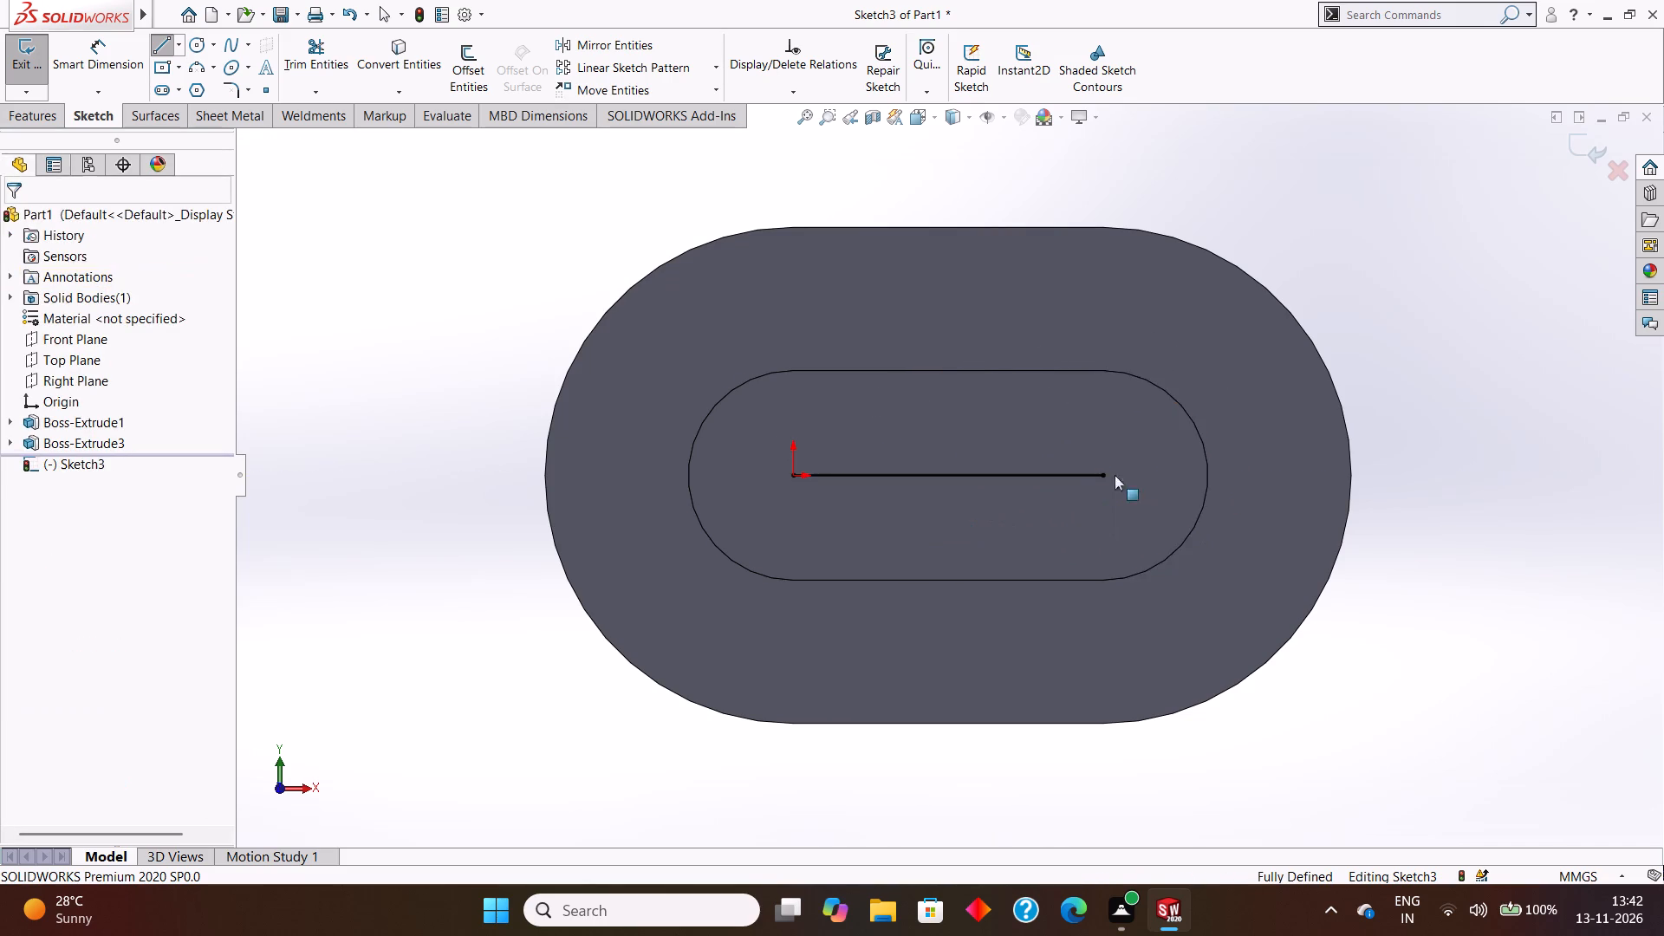
key(Escape)
key(Escape)
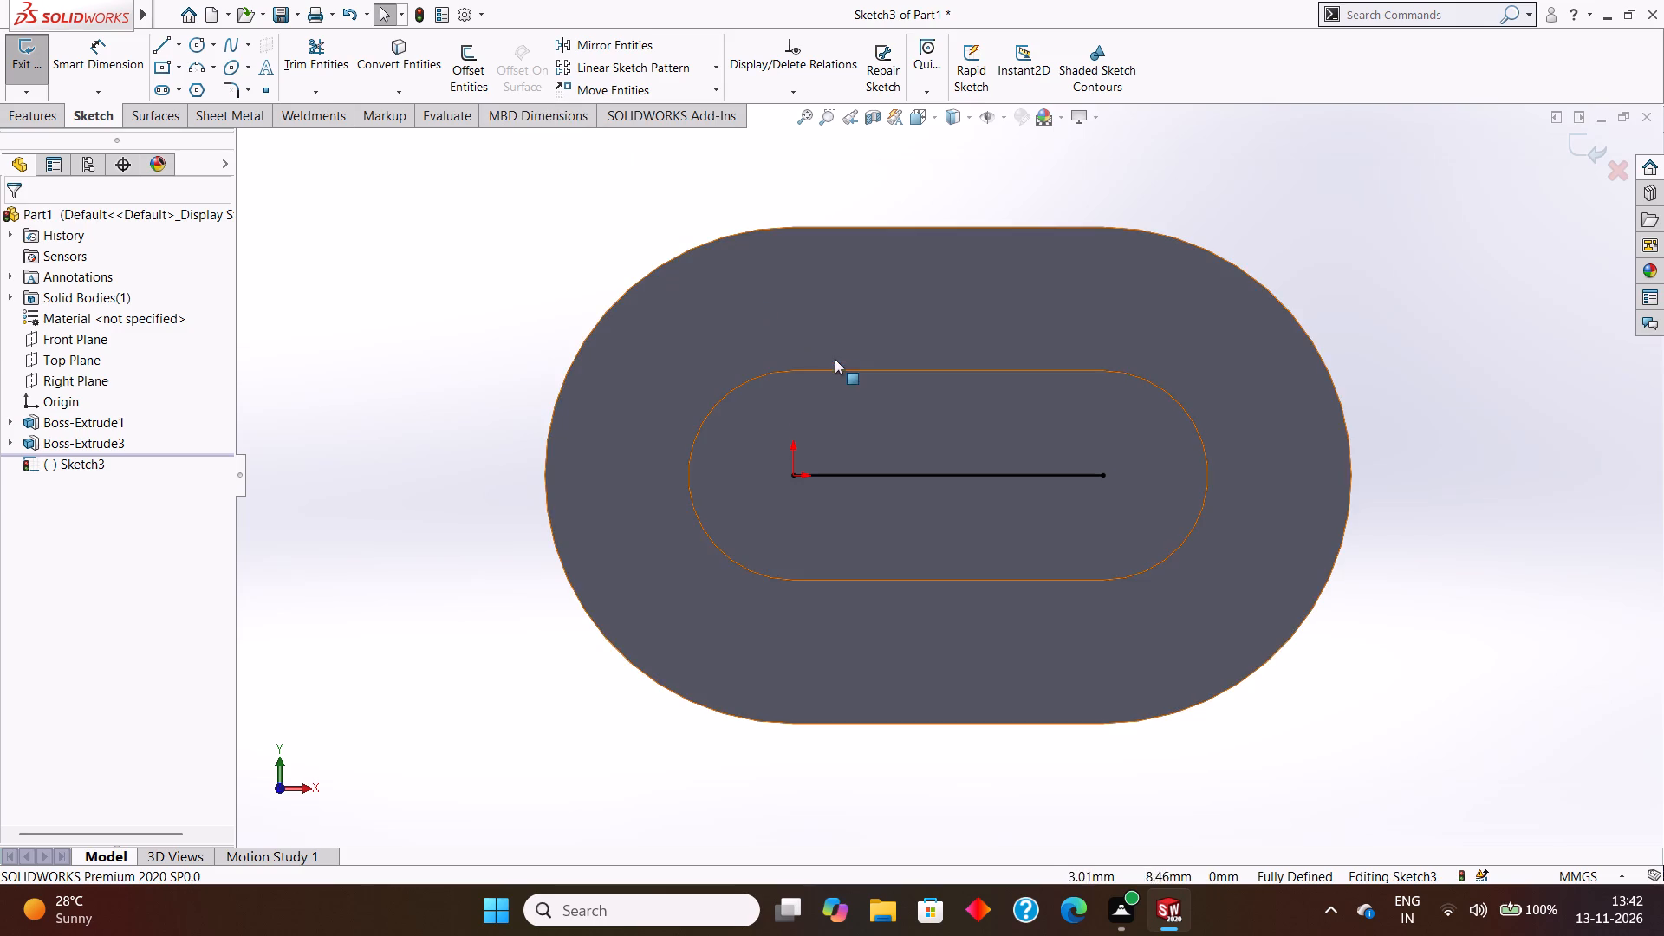
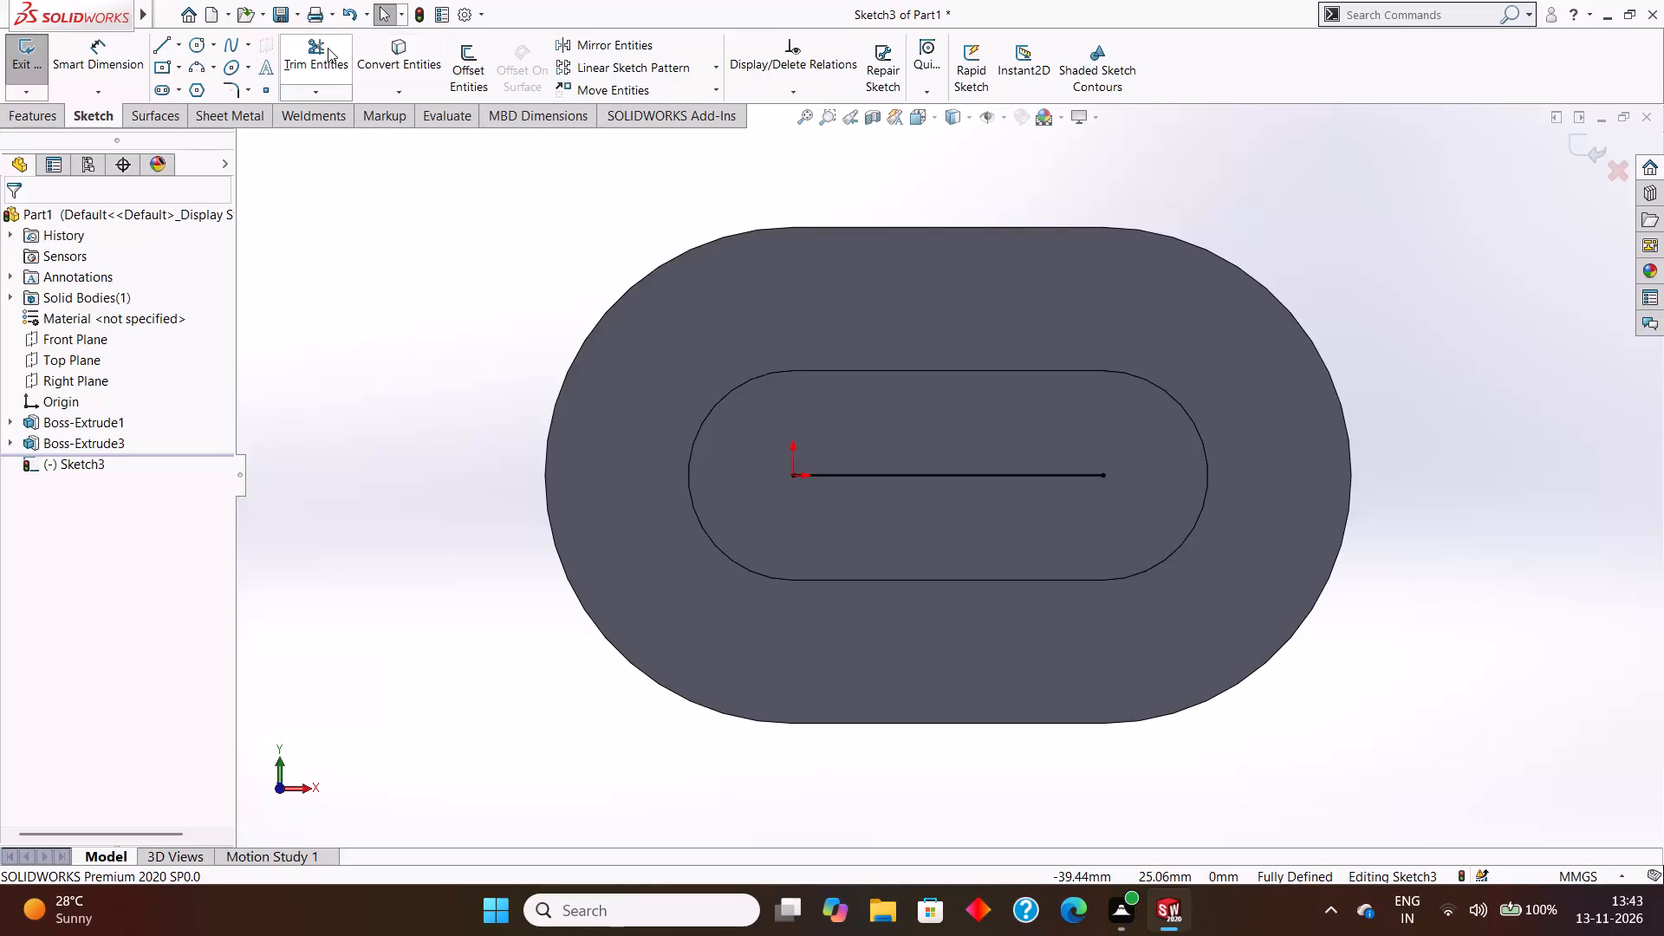
Trim away the horizontal line running from the origin to the boss's opposite arc centre.
click(328, 48)
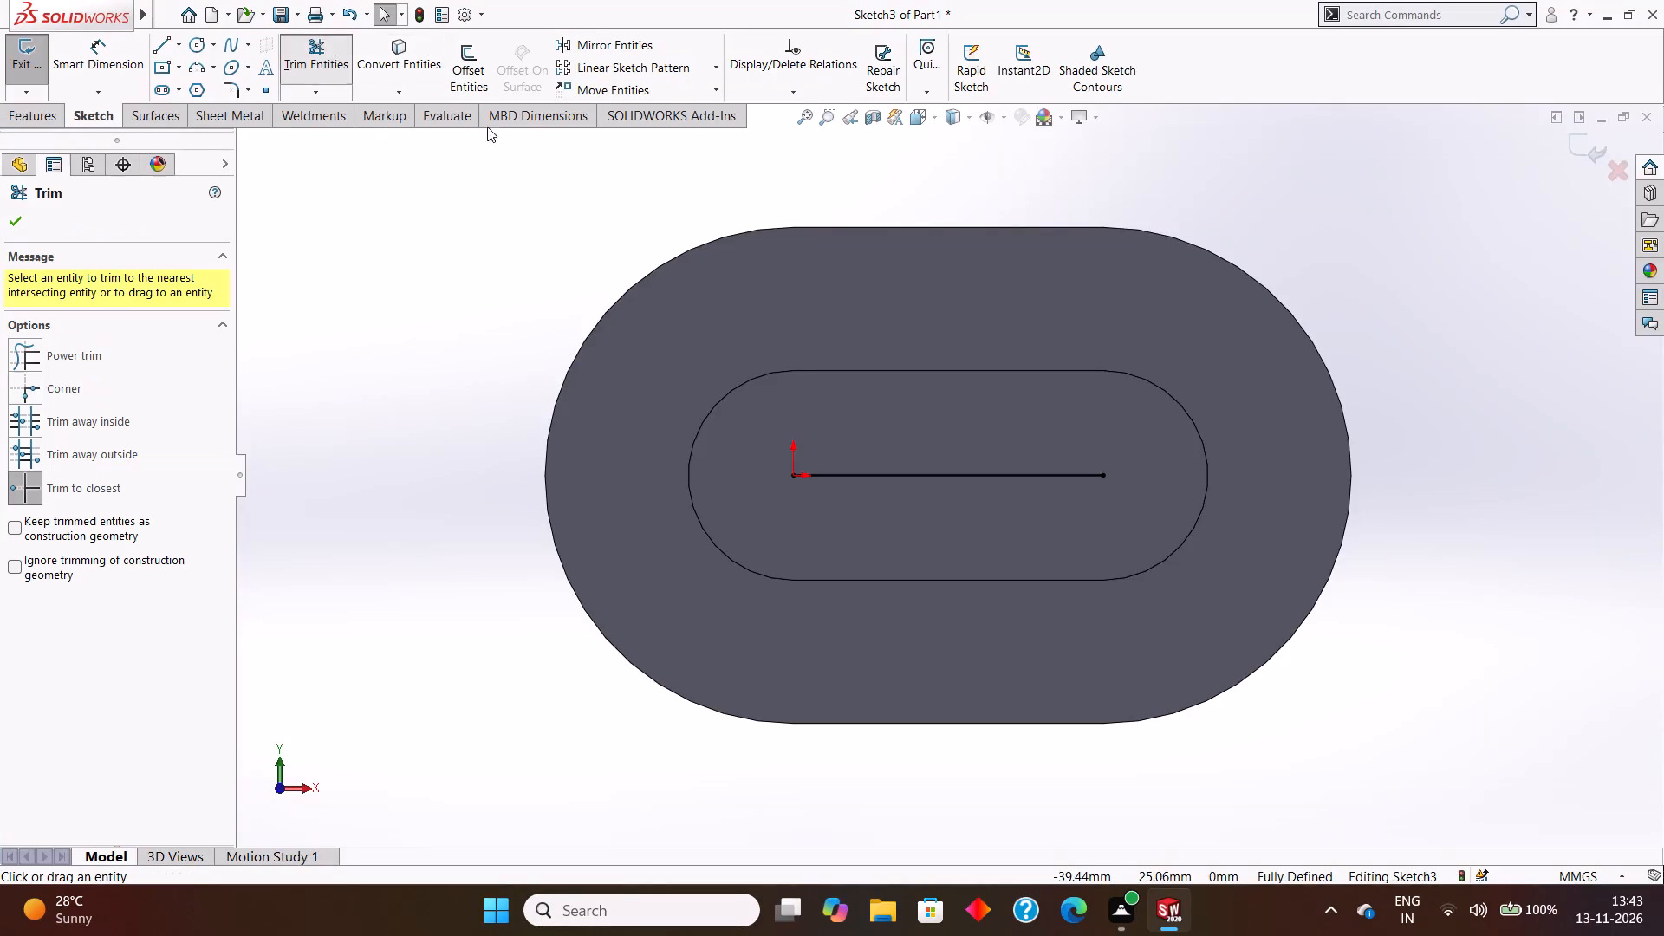
click(880, 472)
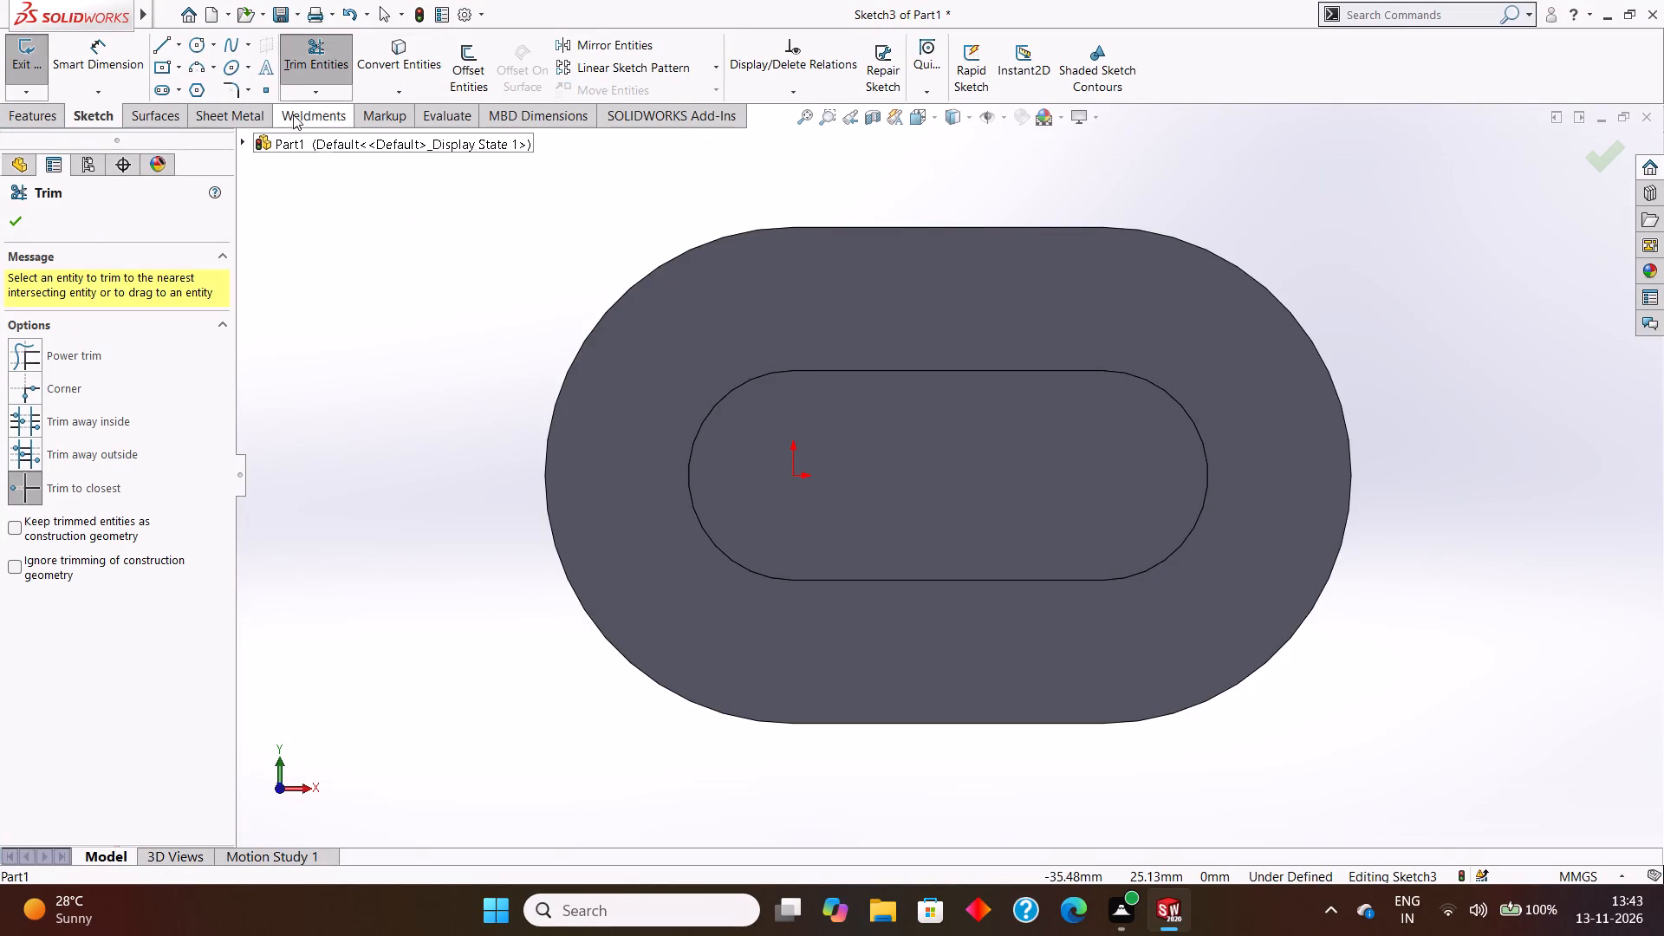
key(Escape)
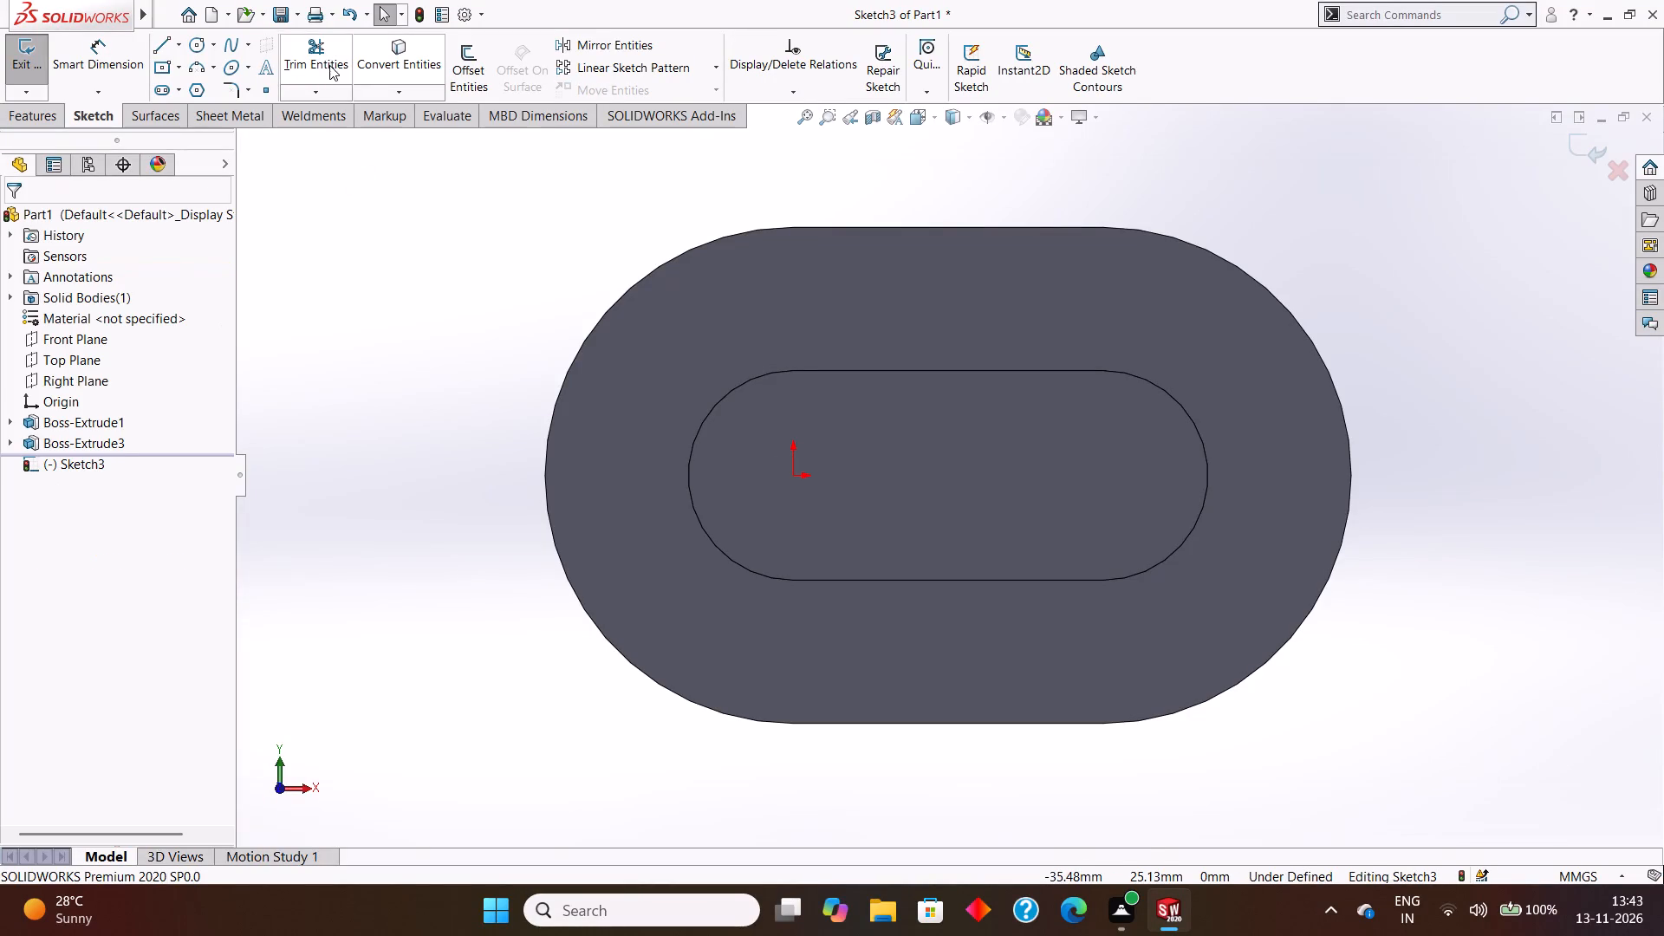
Exit the empty sketch, start a new sketch on the slot boss's flat end face and view it straight on.
middle_drag(900, 494, 891, 419)
click(855, 426)
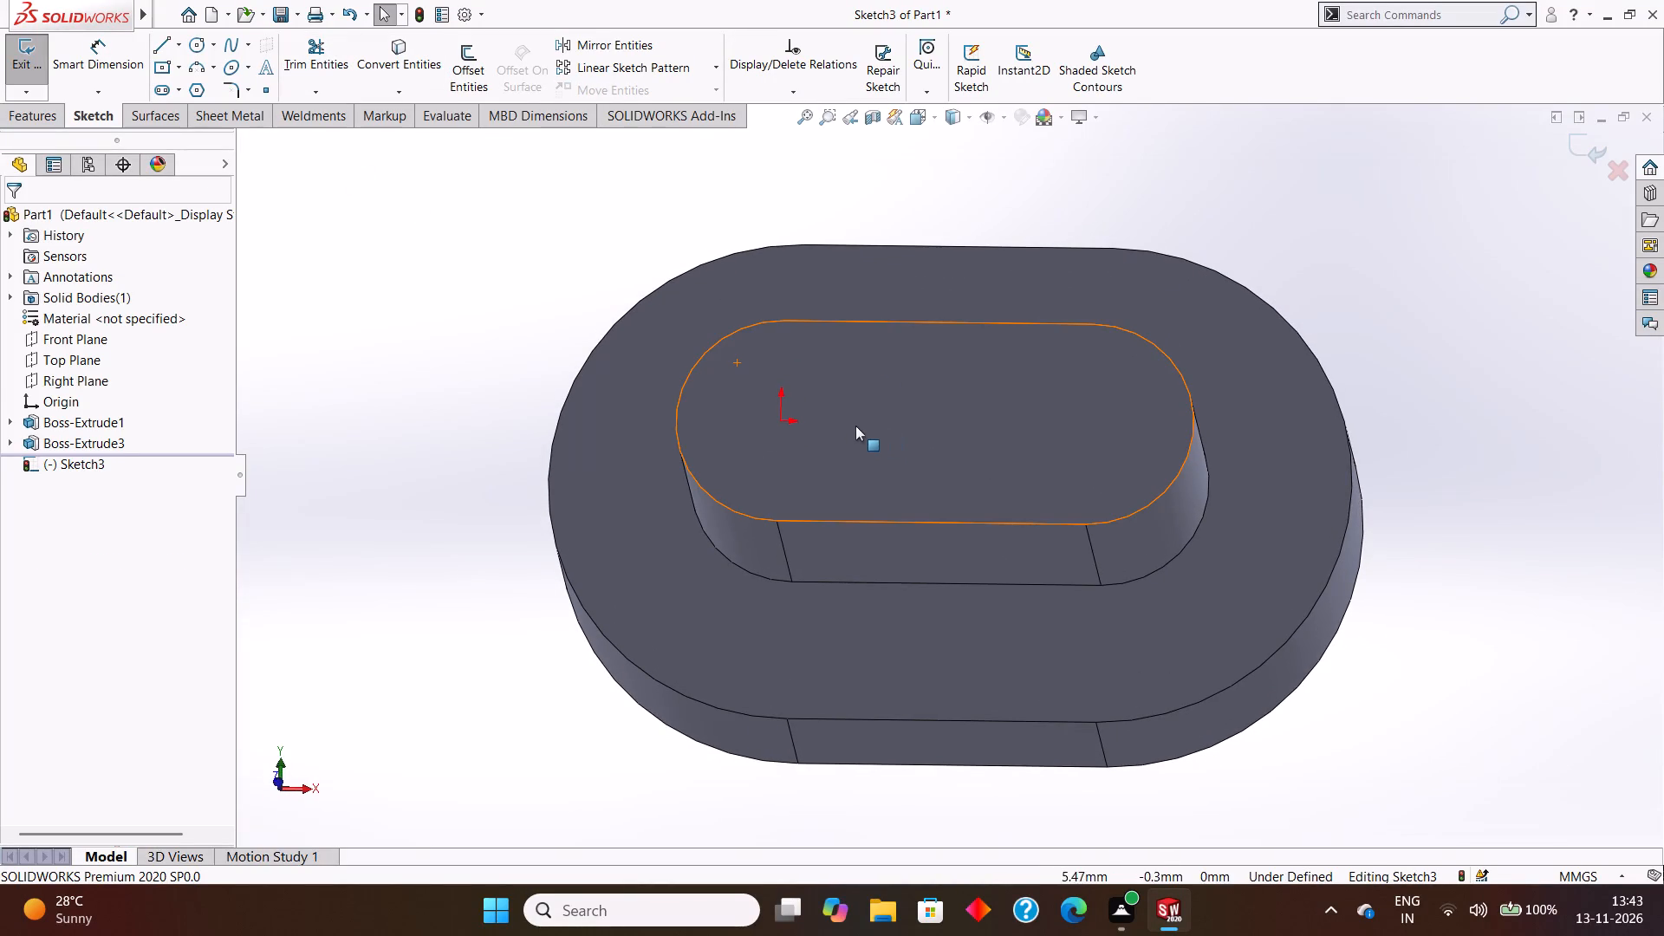
click(35, 49)
click(903, 377)
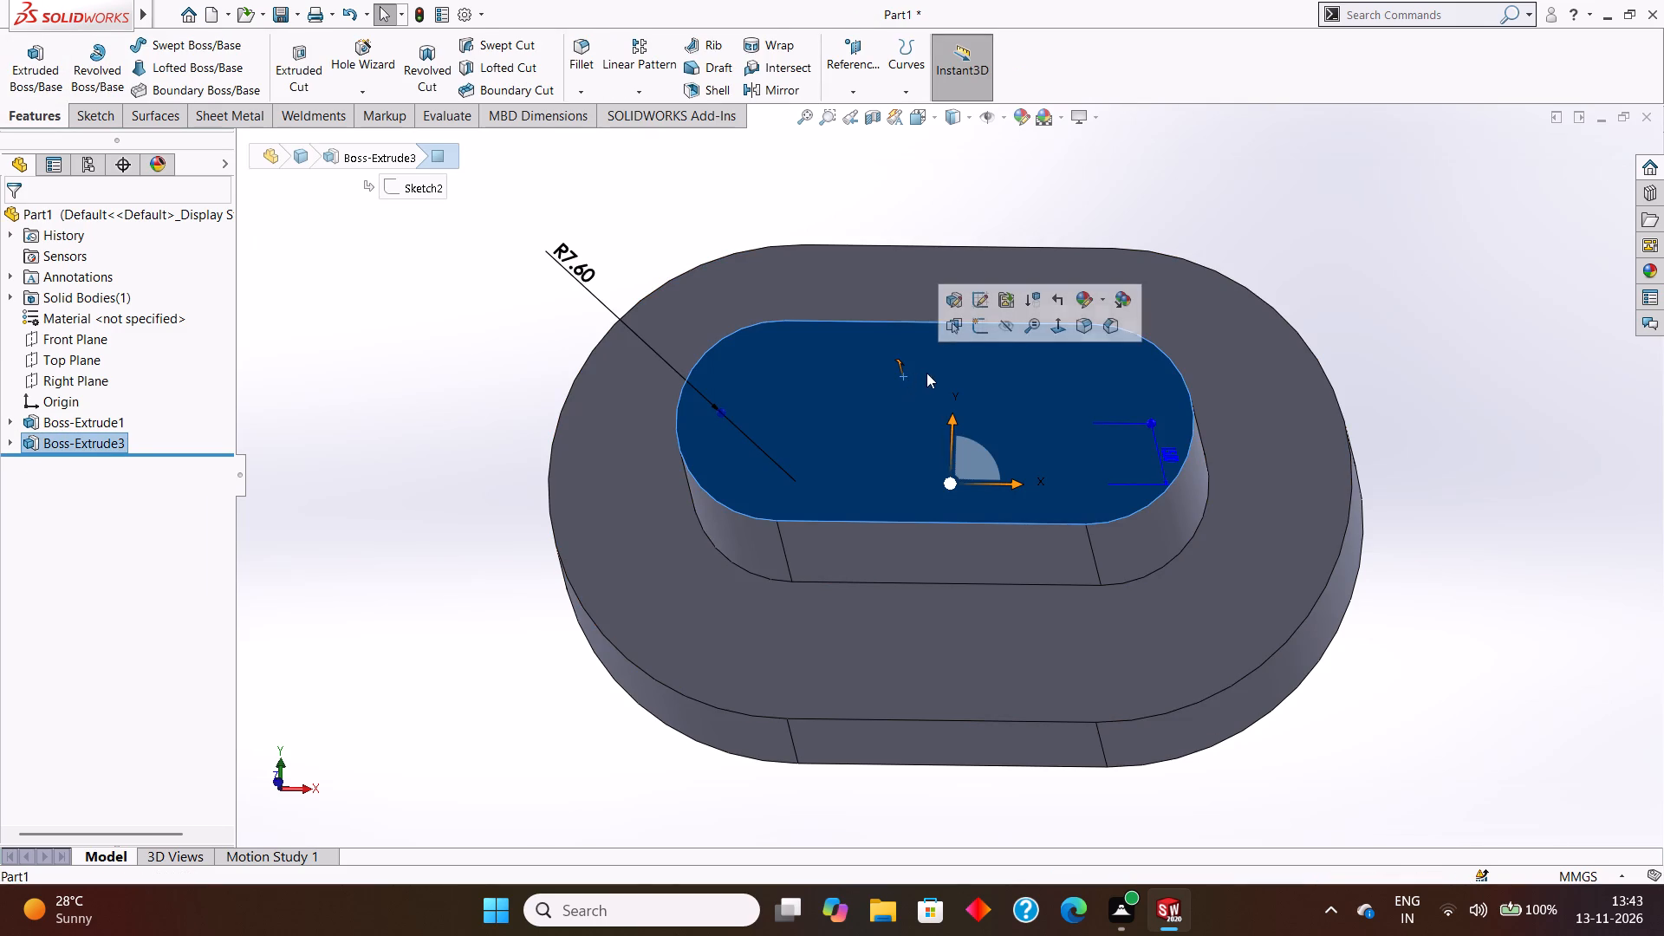
click(985, 315)
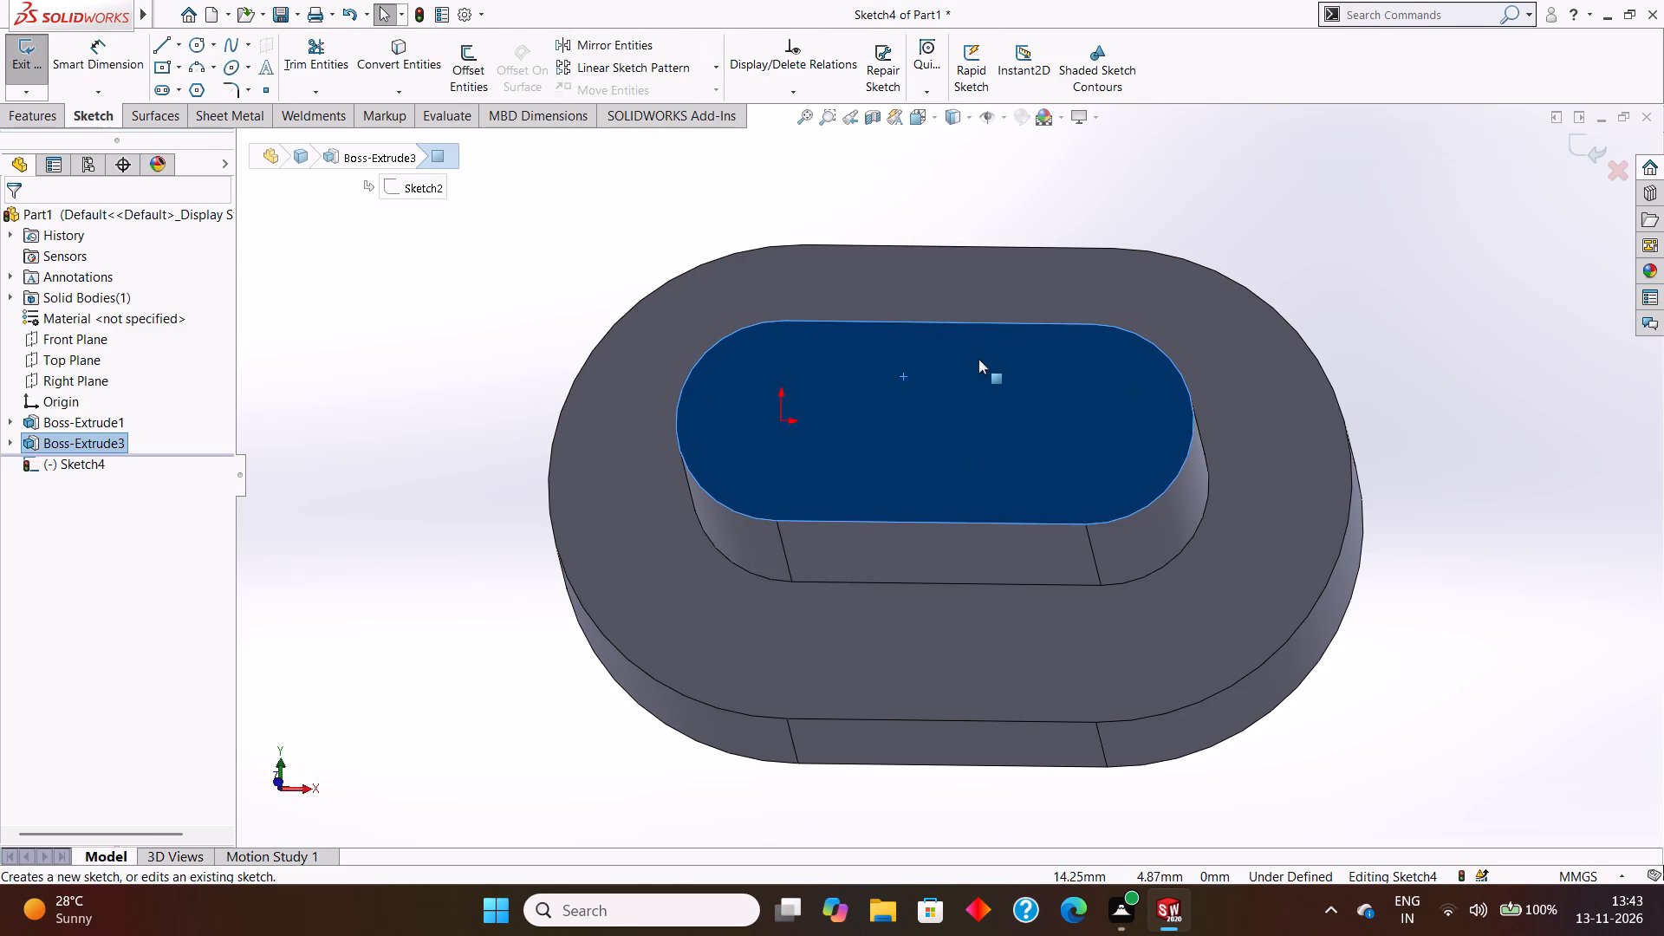
key(ctrl+8)
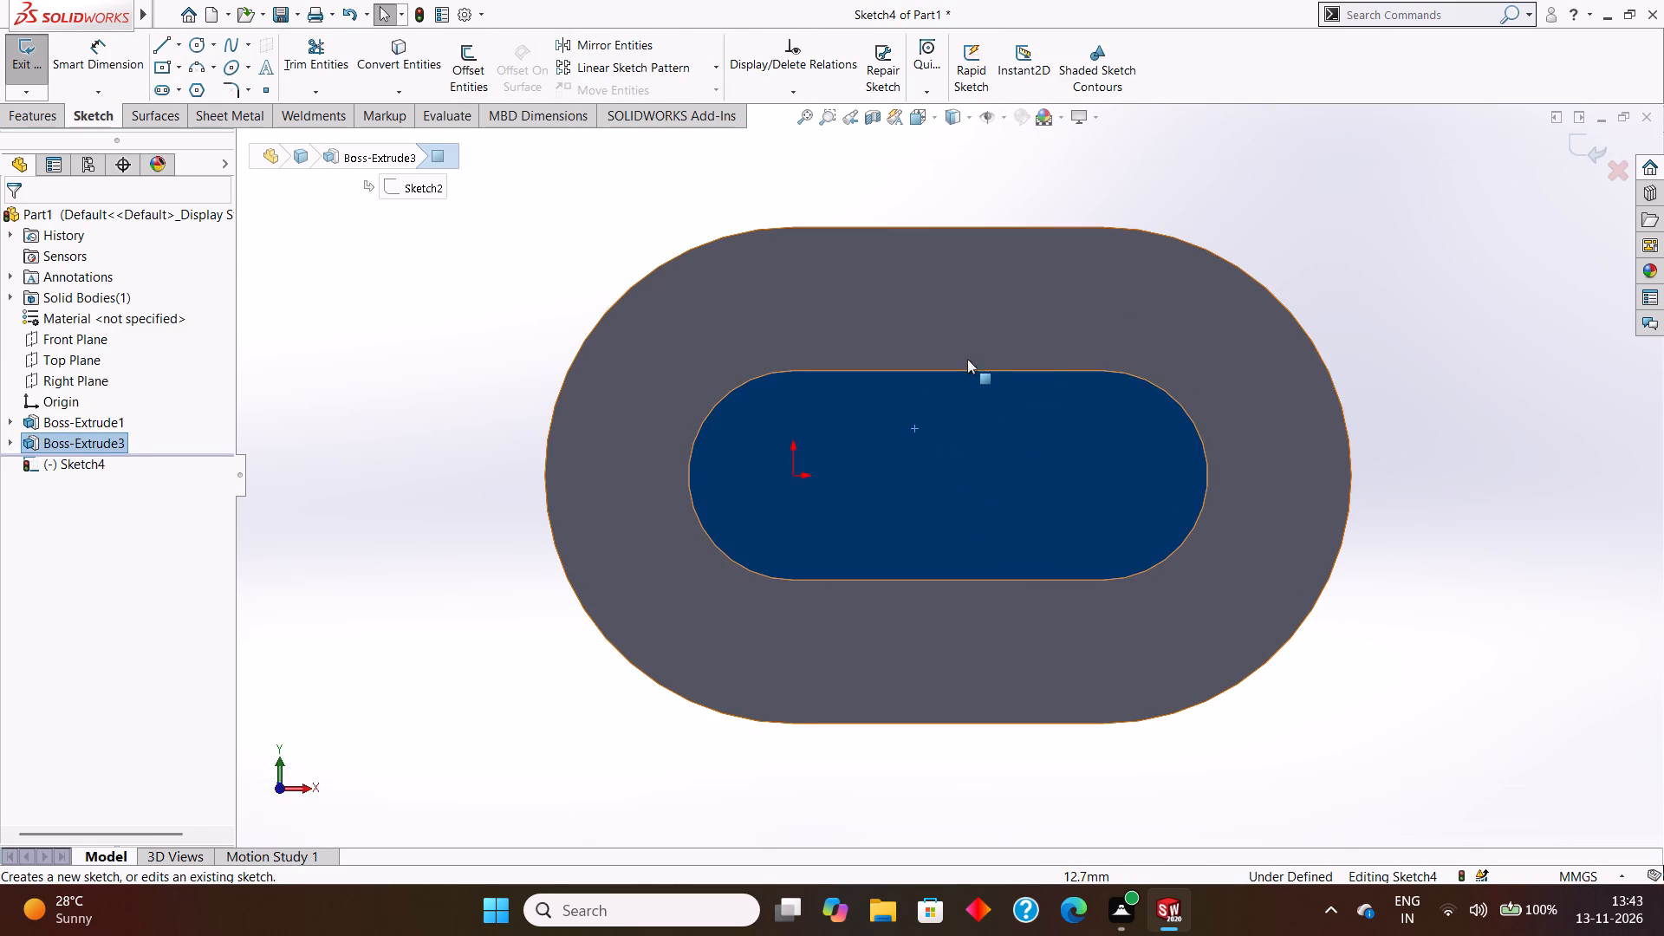
key(Escape)
key(Escape)
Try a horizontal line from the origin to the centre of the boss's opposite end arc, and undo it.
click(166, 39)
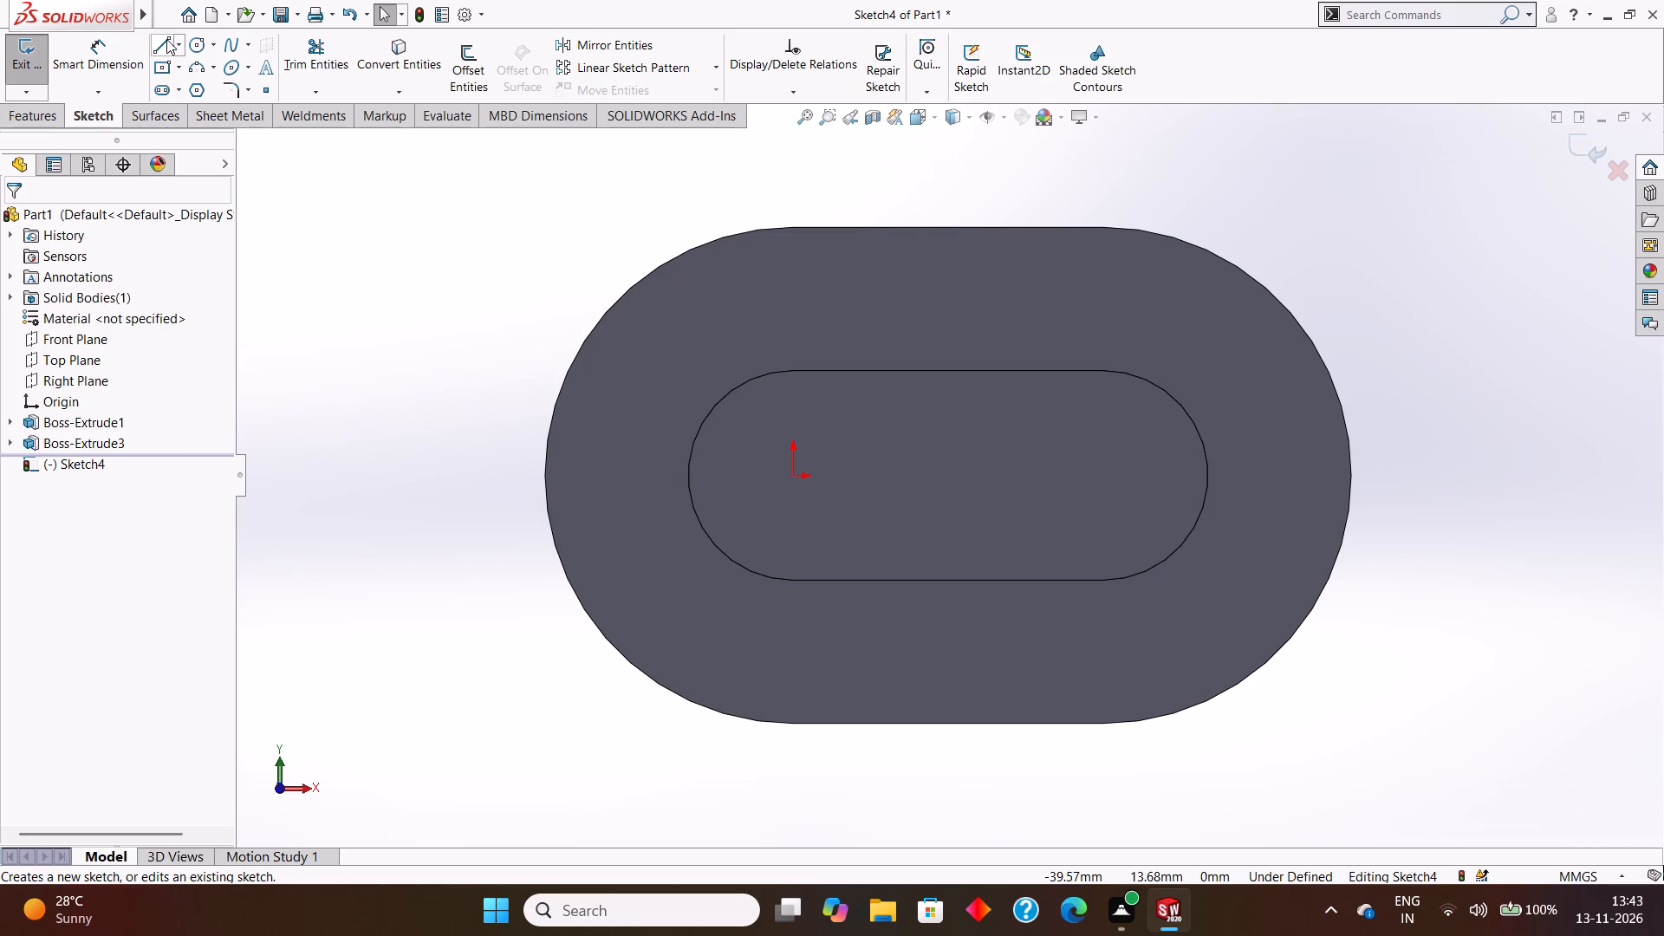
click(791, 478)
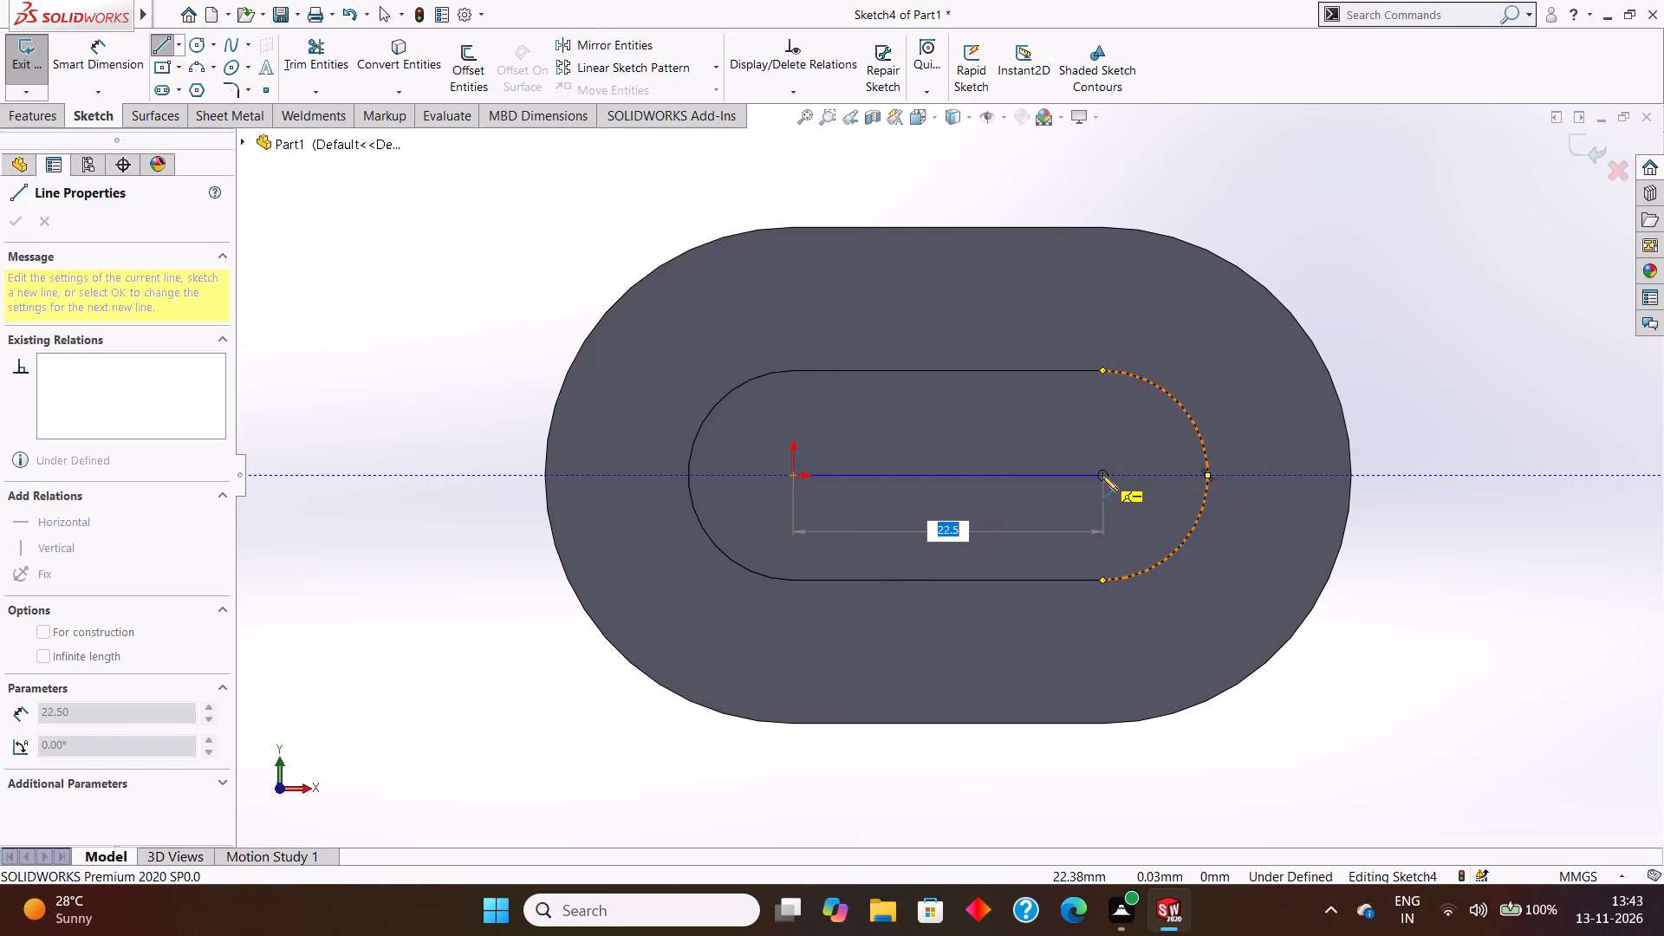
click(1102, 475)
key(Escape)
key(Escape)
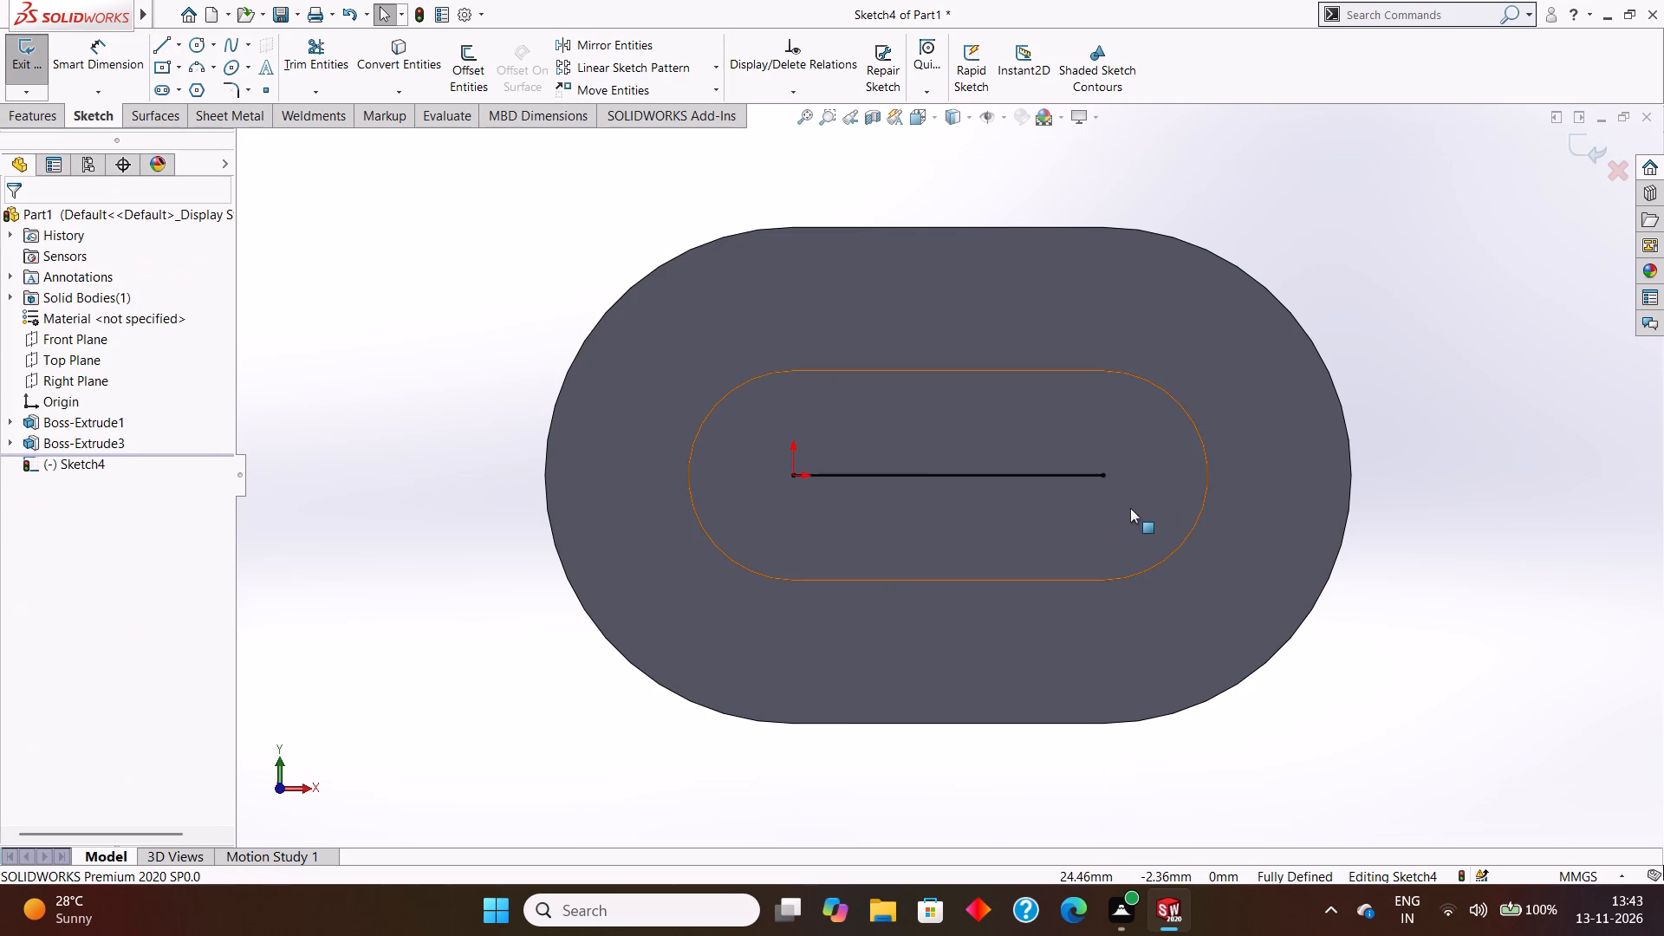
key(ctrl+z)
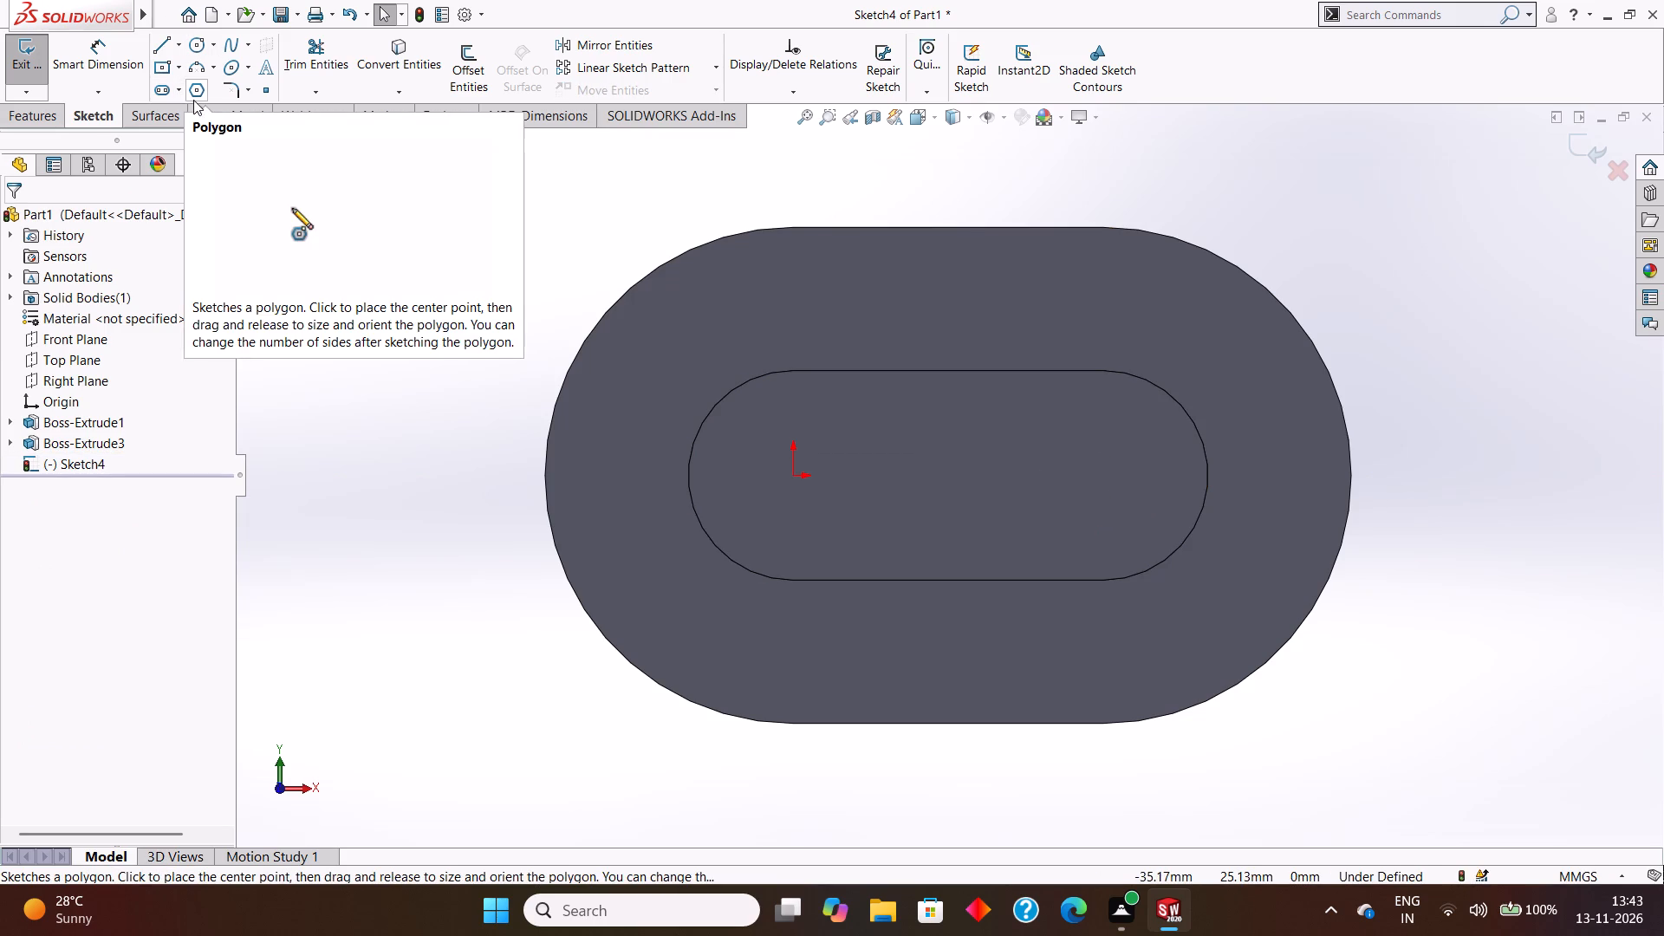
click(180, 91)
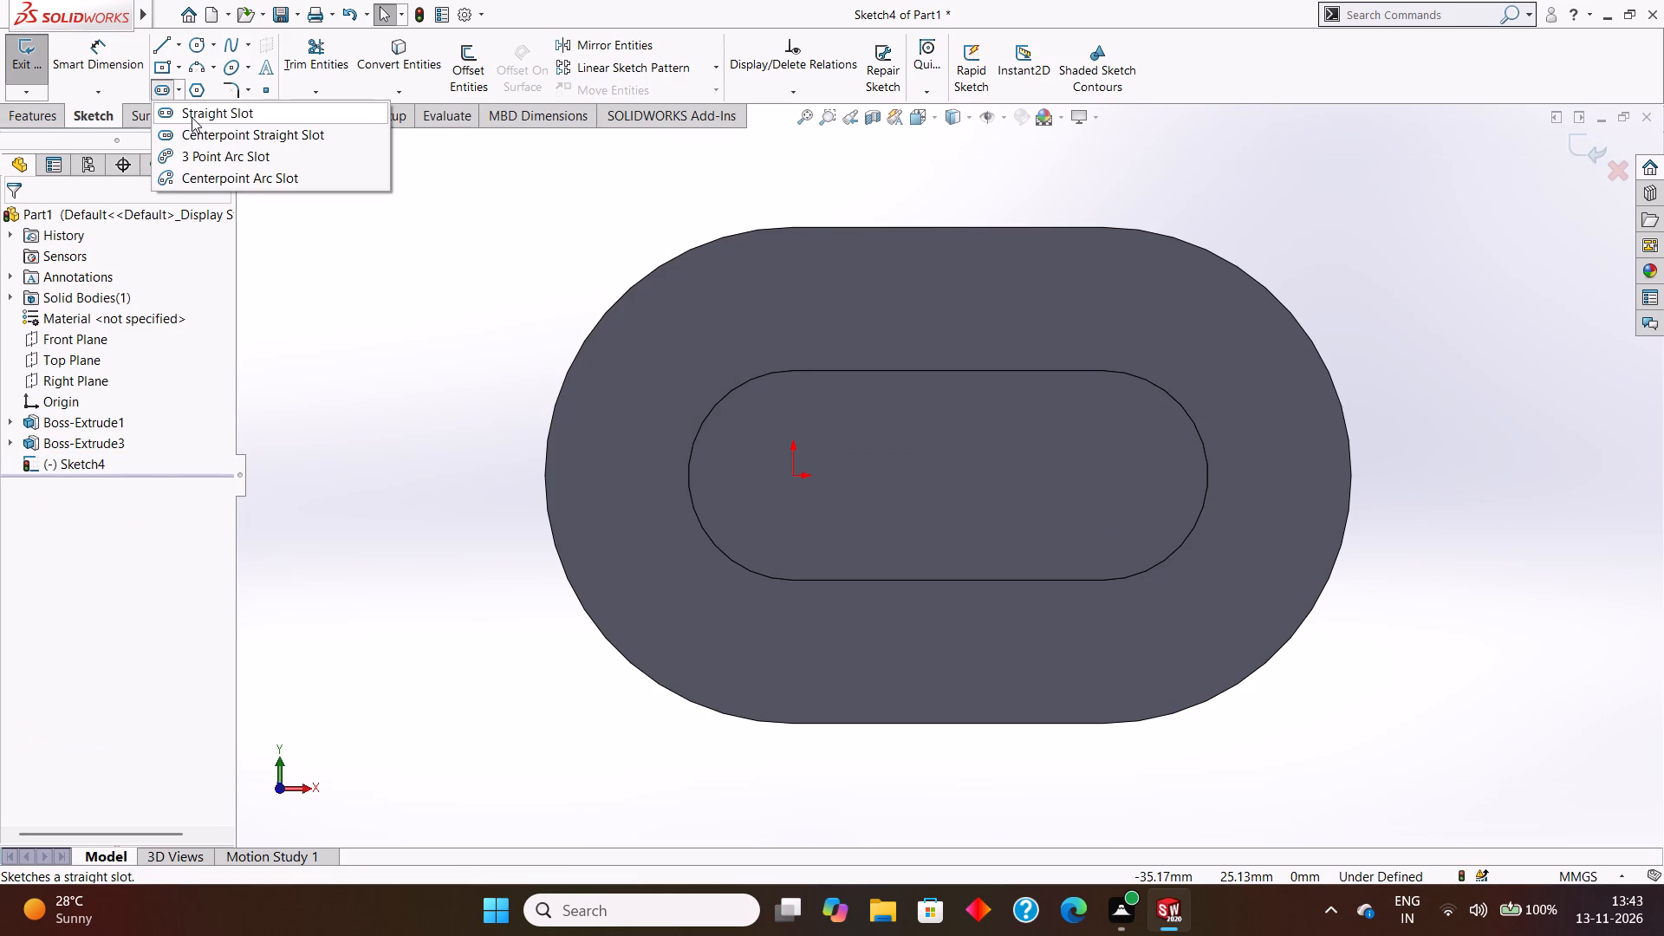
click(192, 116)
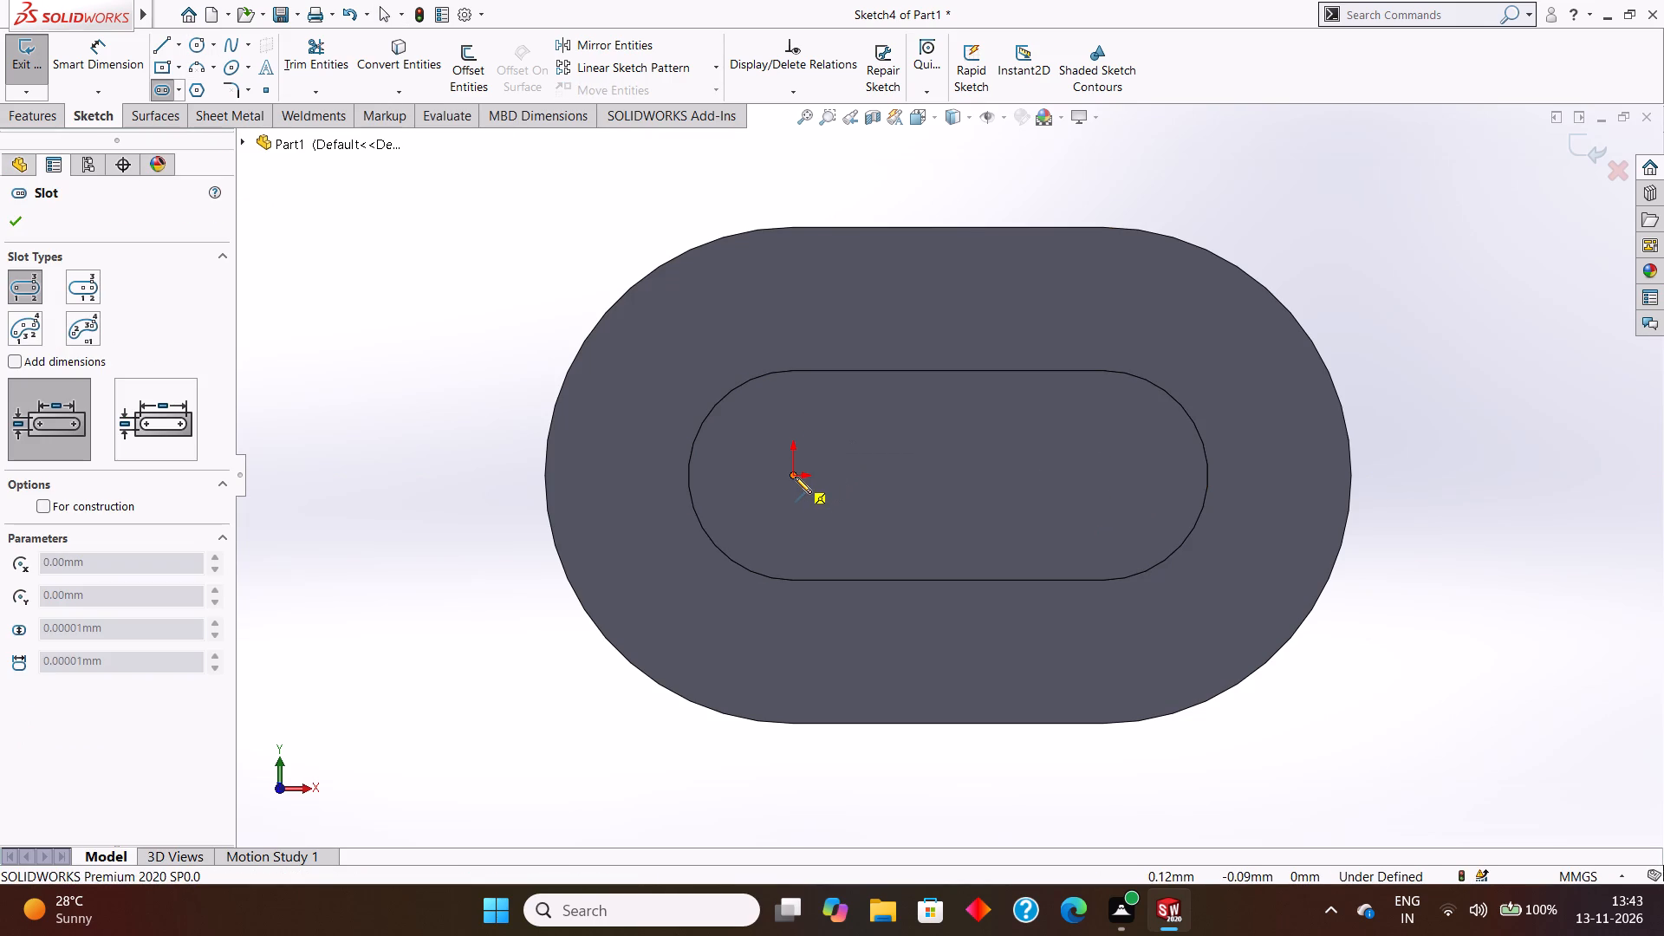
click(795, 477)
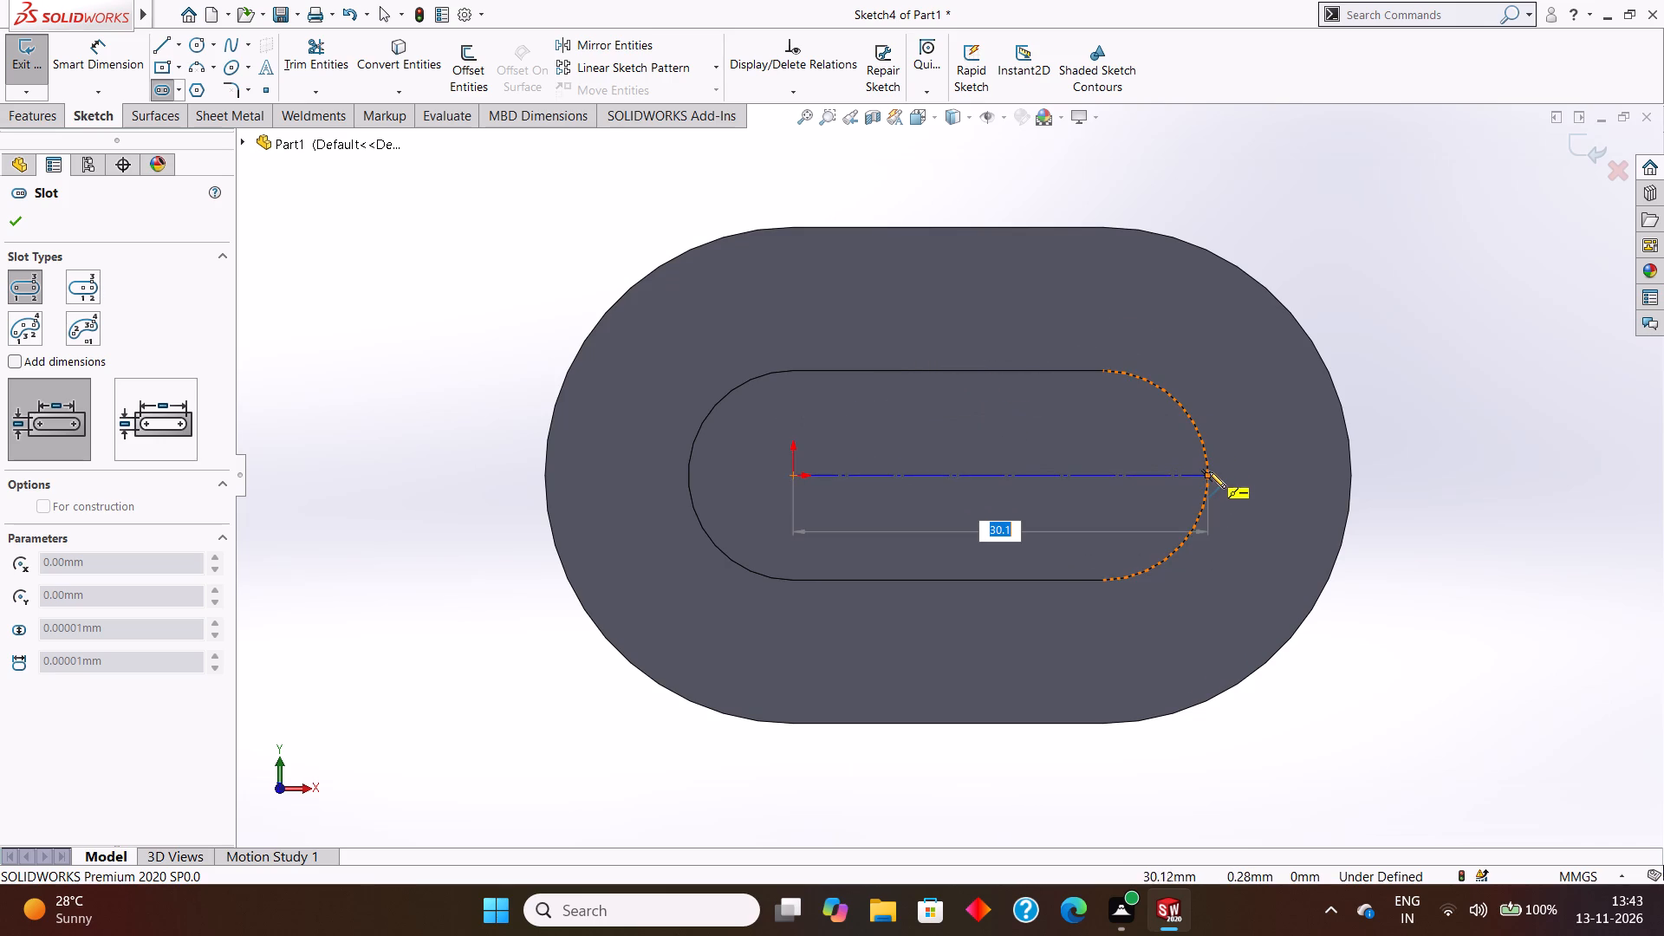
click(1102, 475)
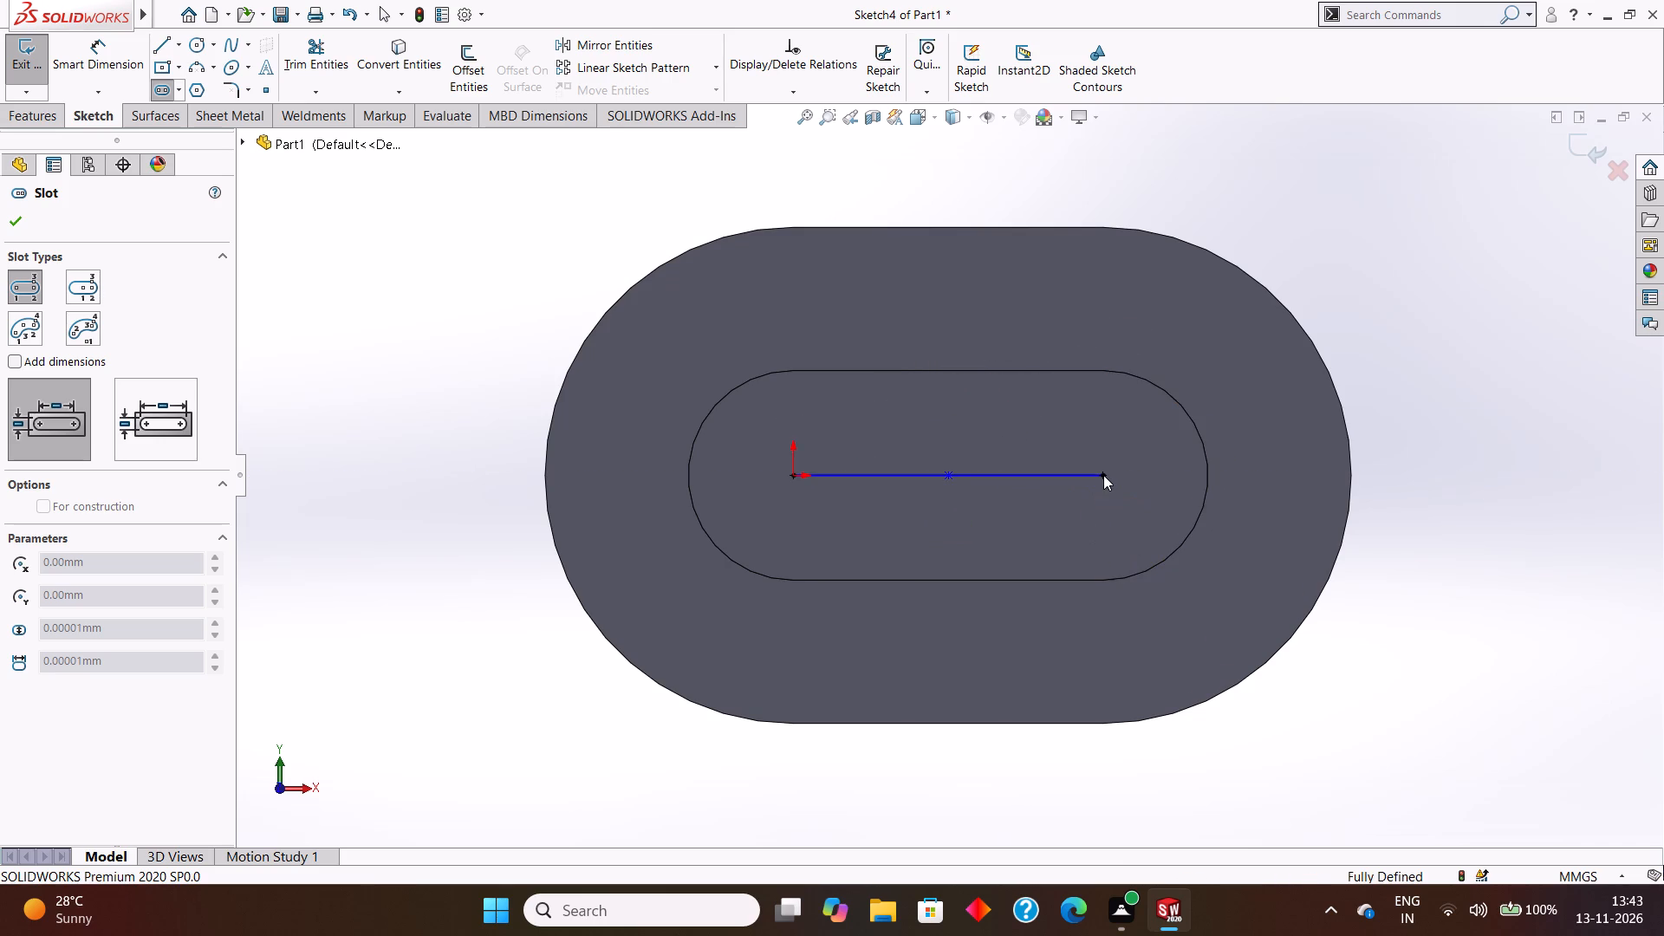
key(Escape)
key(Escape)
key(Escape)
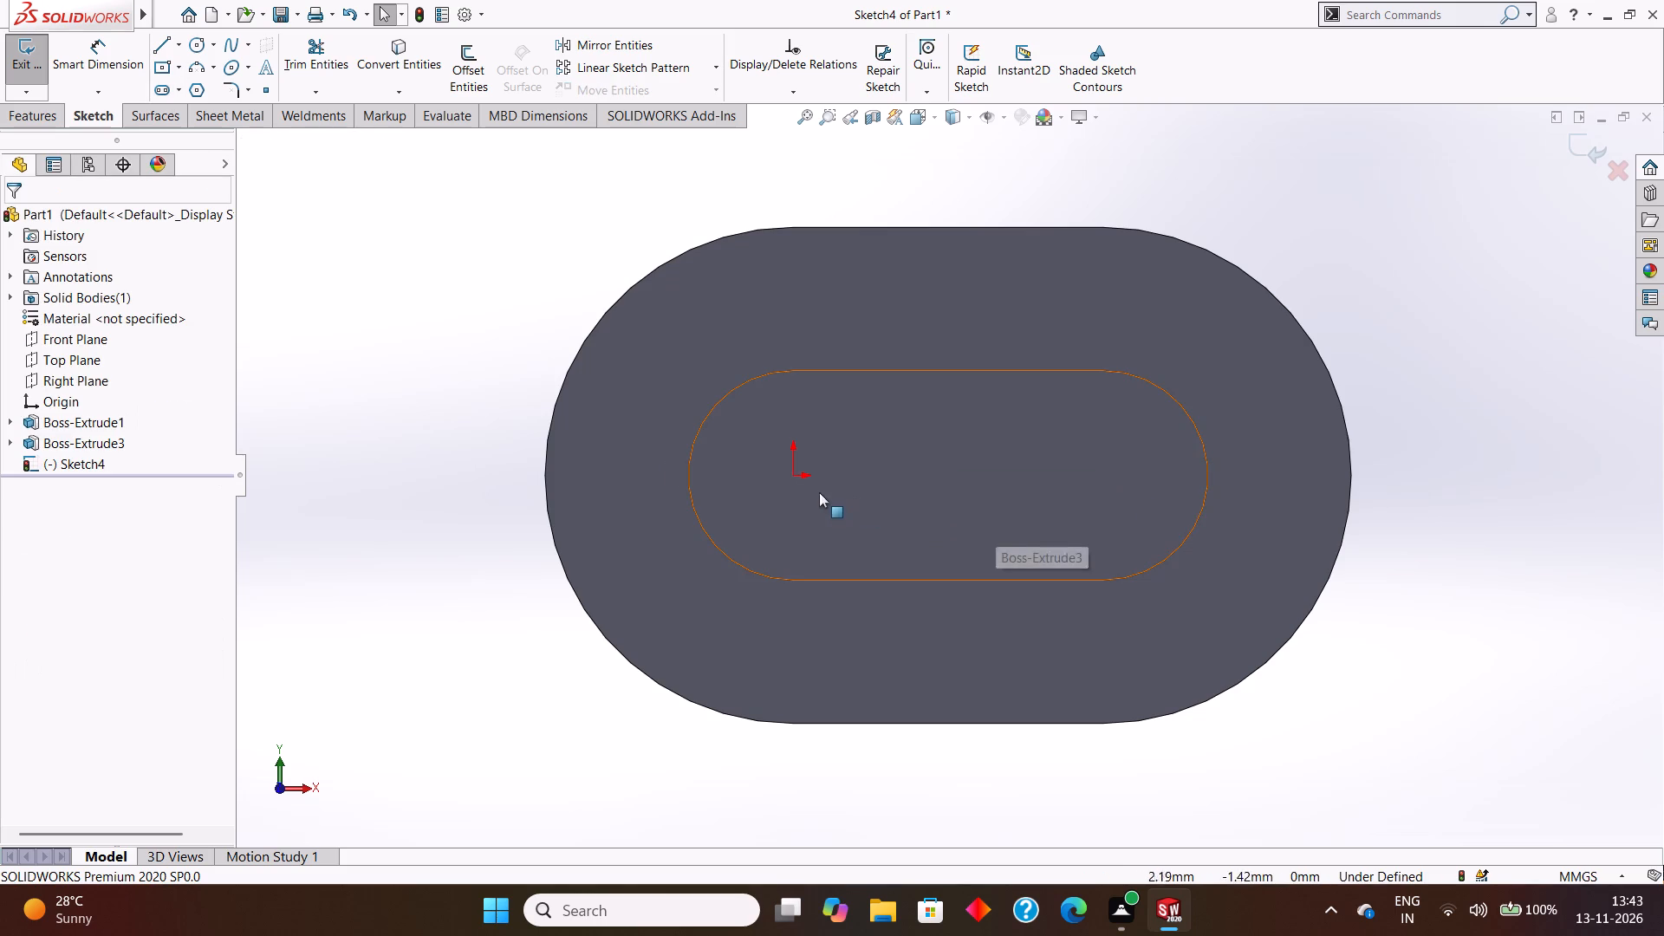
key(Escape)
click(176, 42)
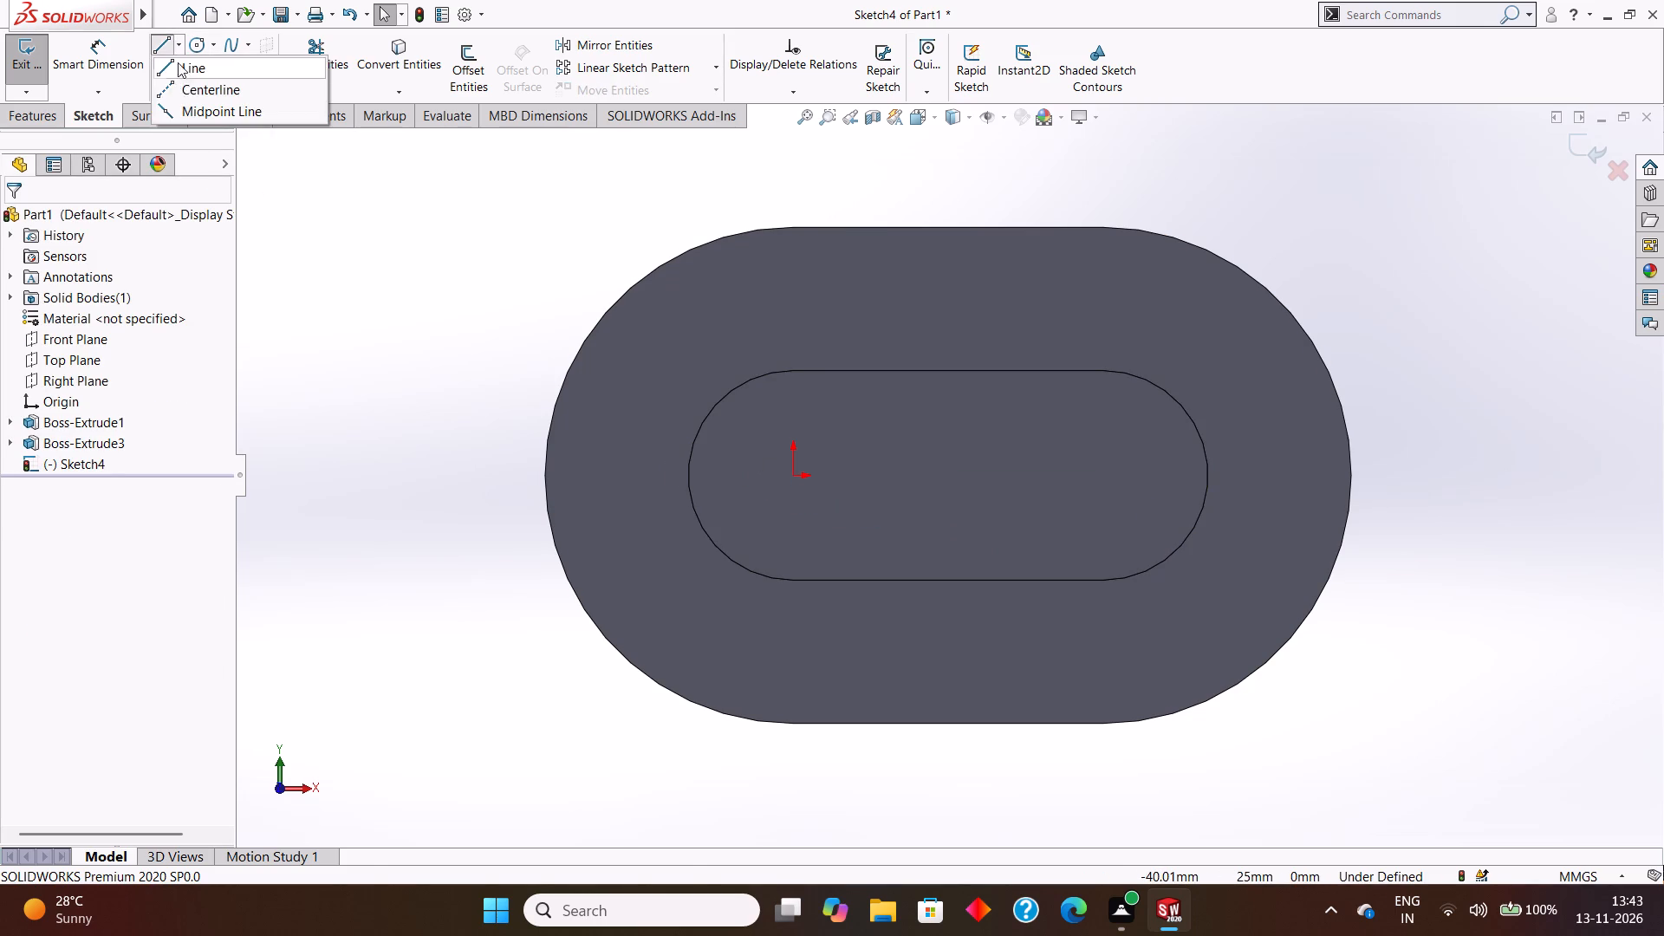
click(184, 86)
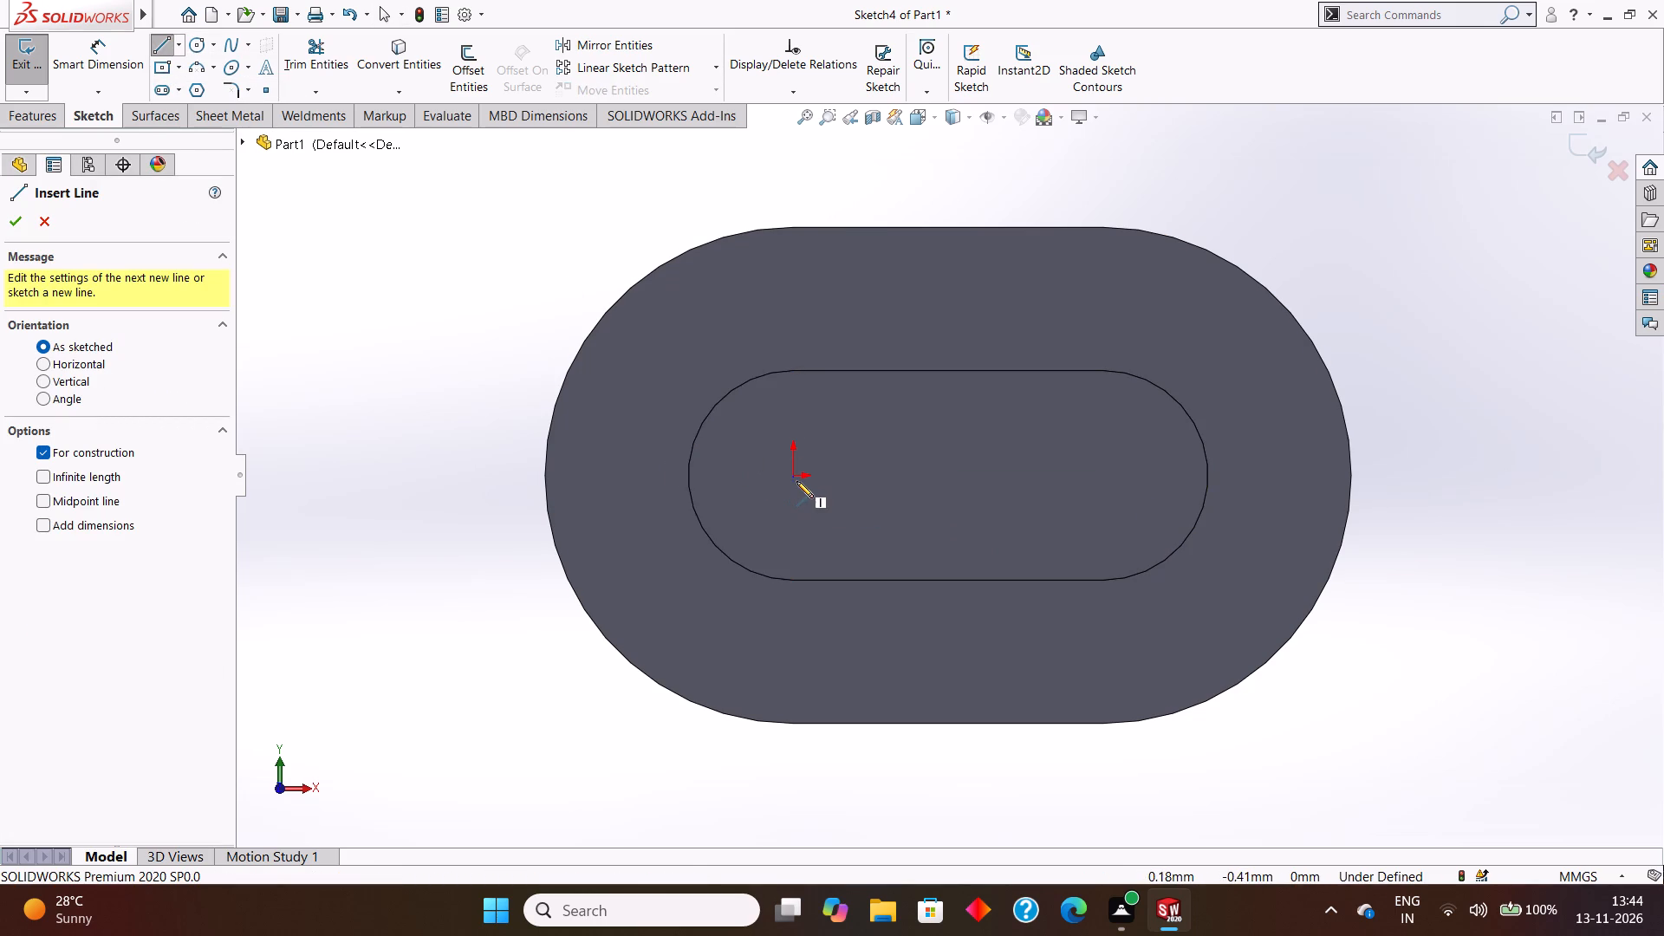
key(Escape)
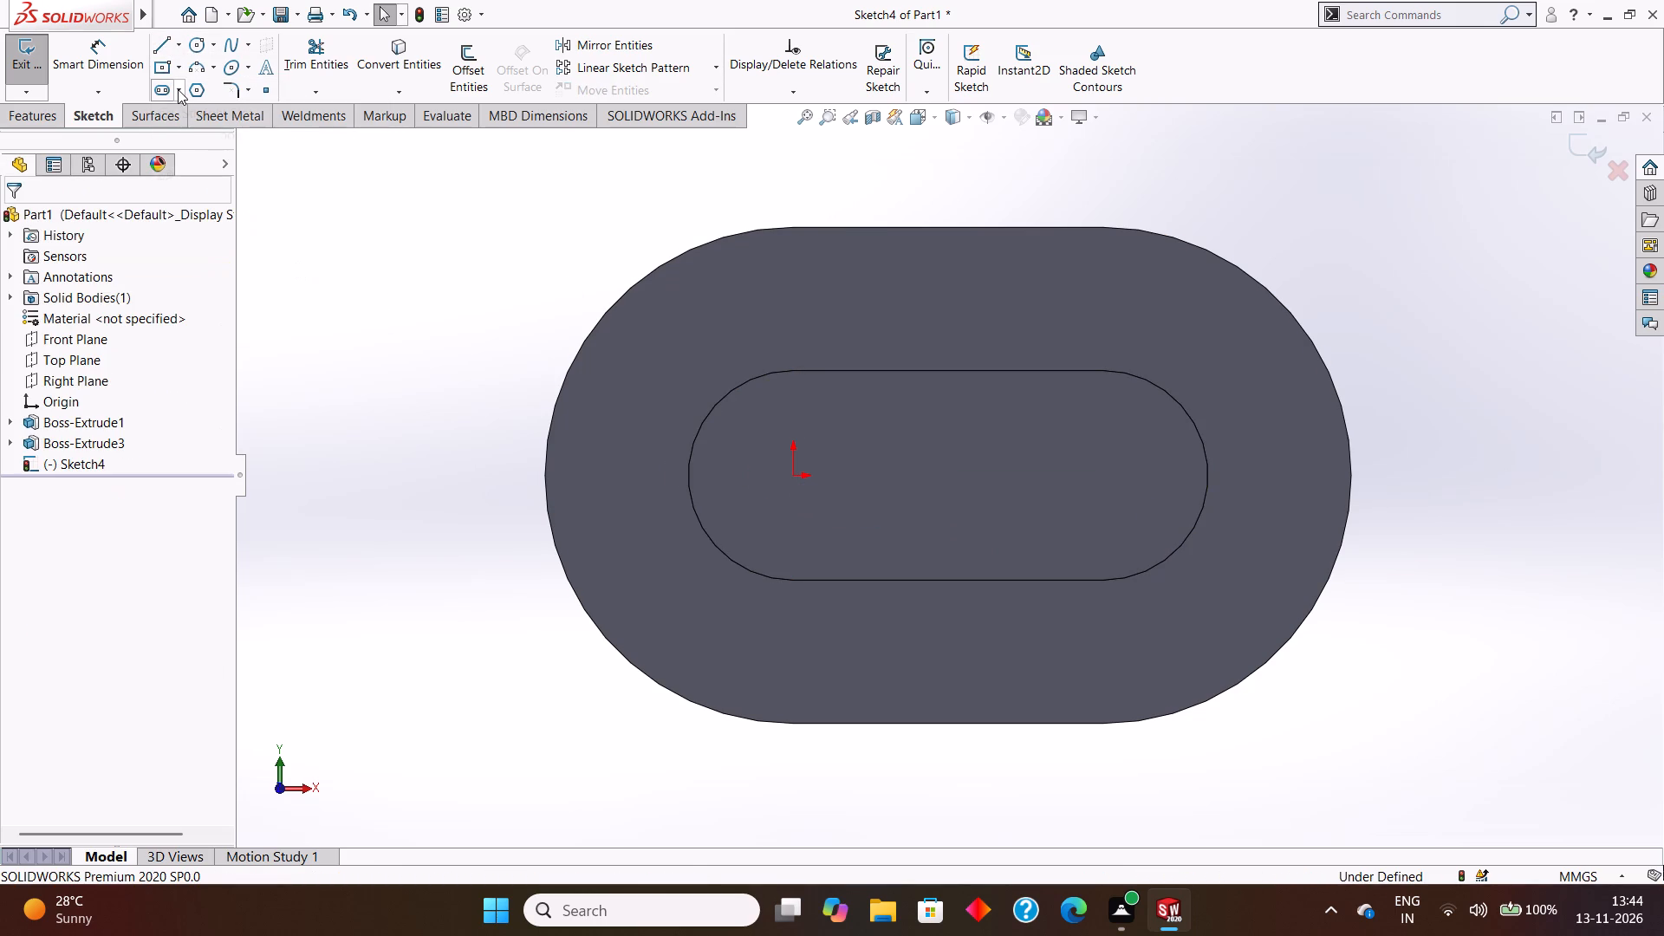
Sketch a straight slot about 9.25 mm wide from the origin to the centre of the boss's opposite end arc.
click(178, 89)
click(204, 111)
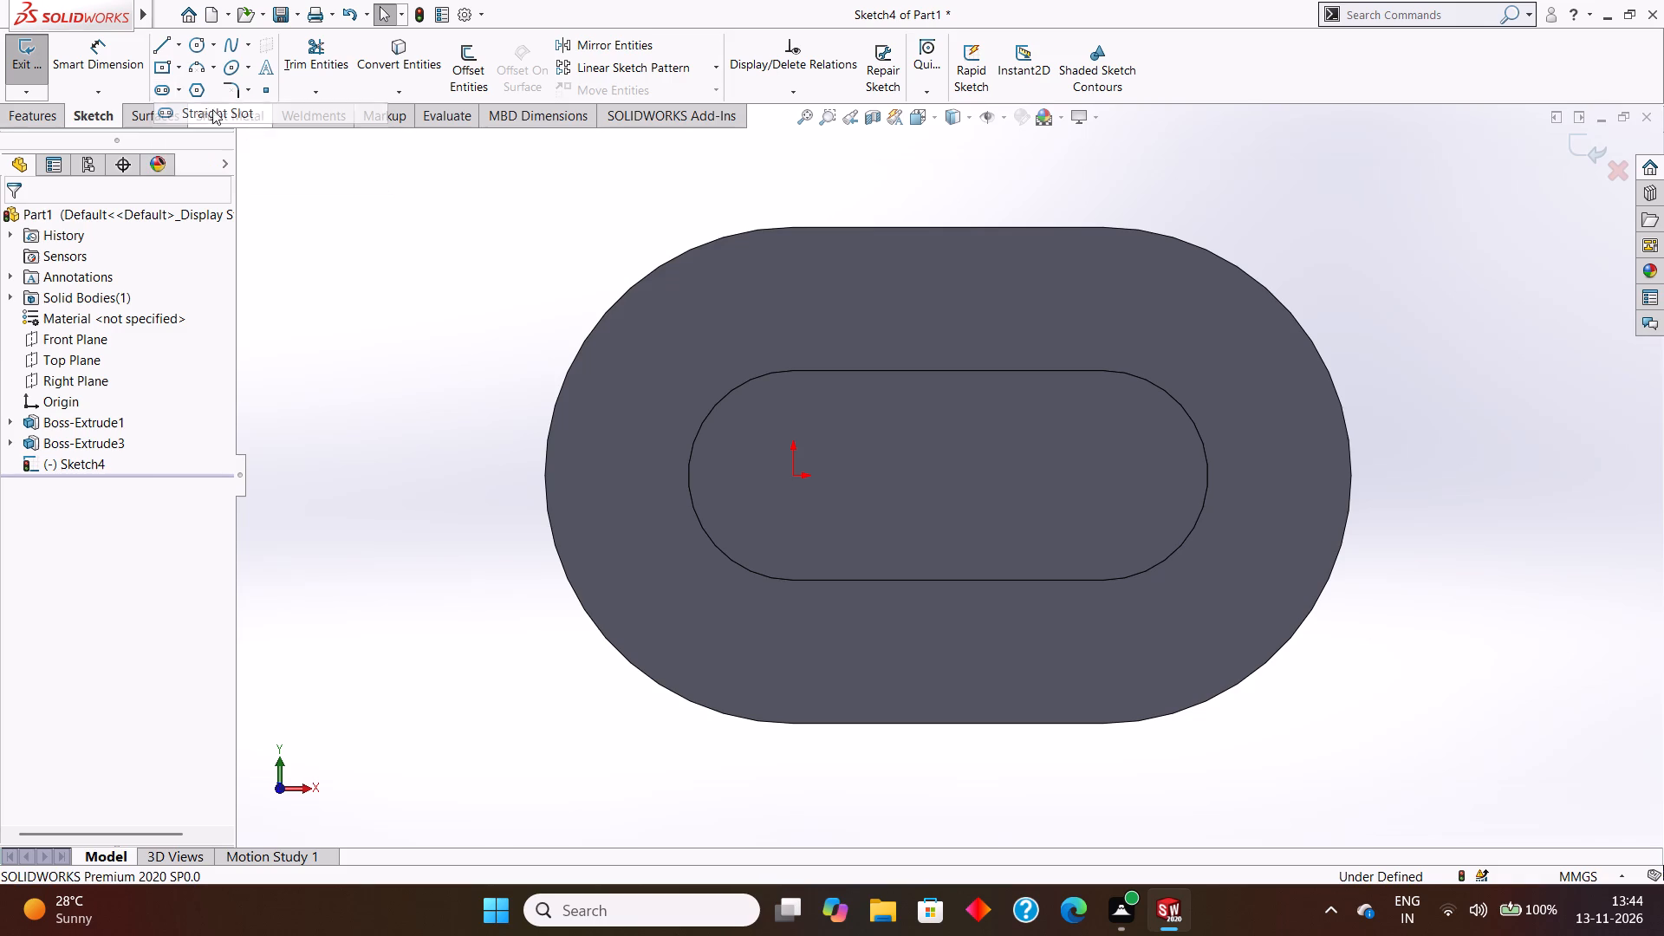
click(793, 478)
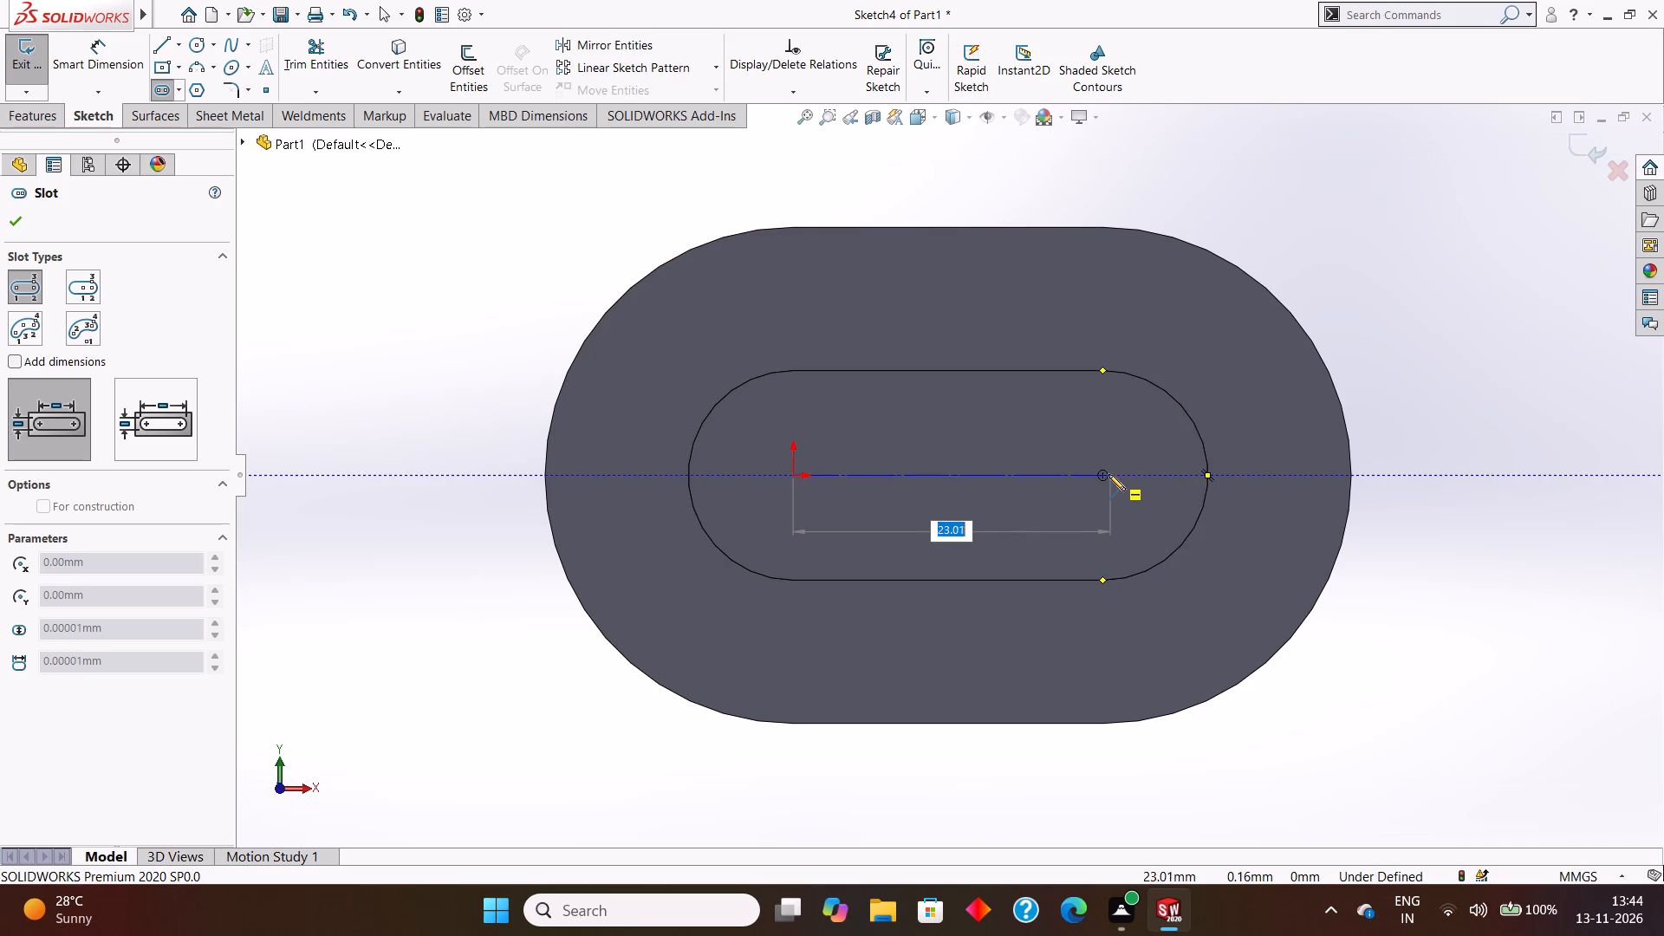
click(1104, 476)
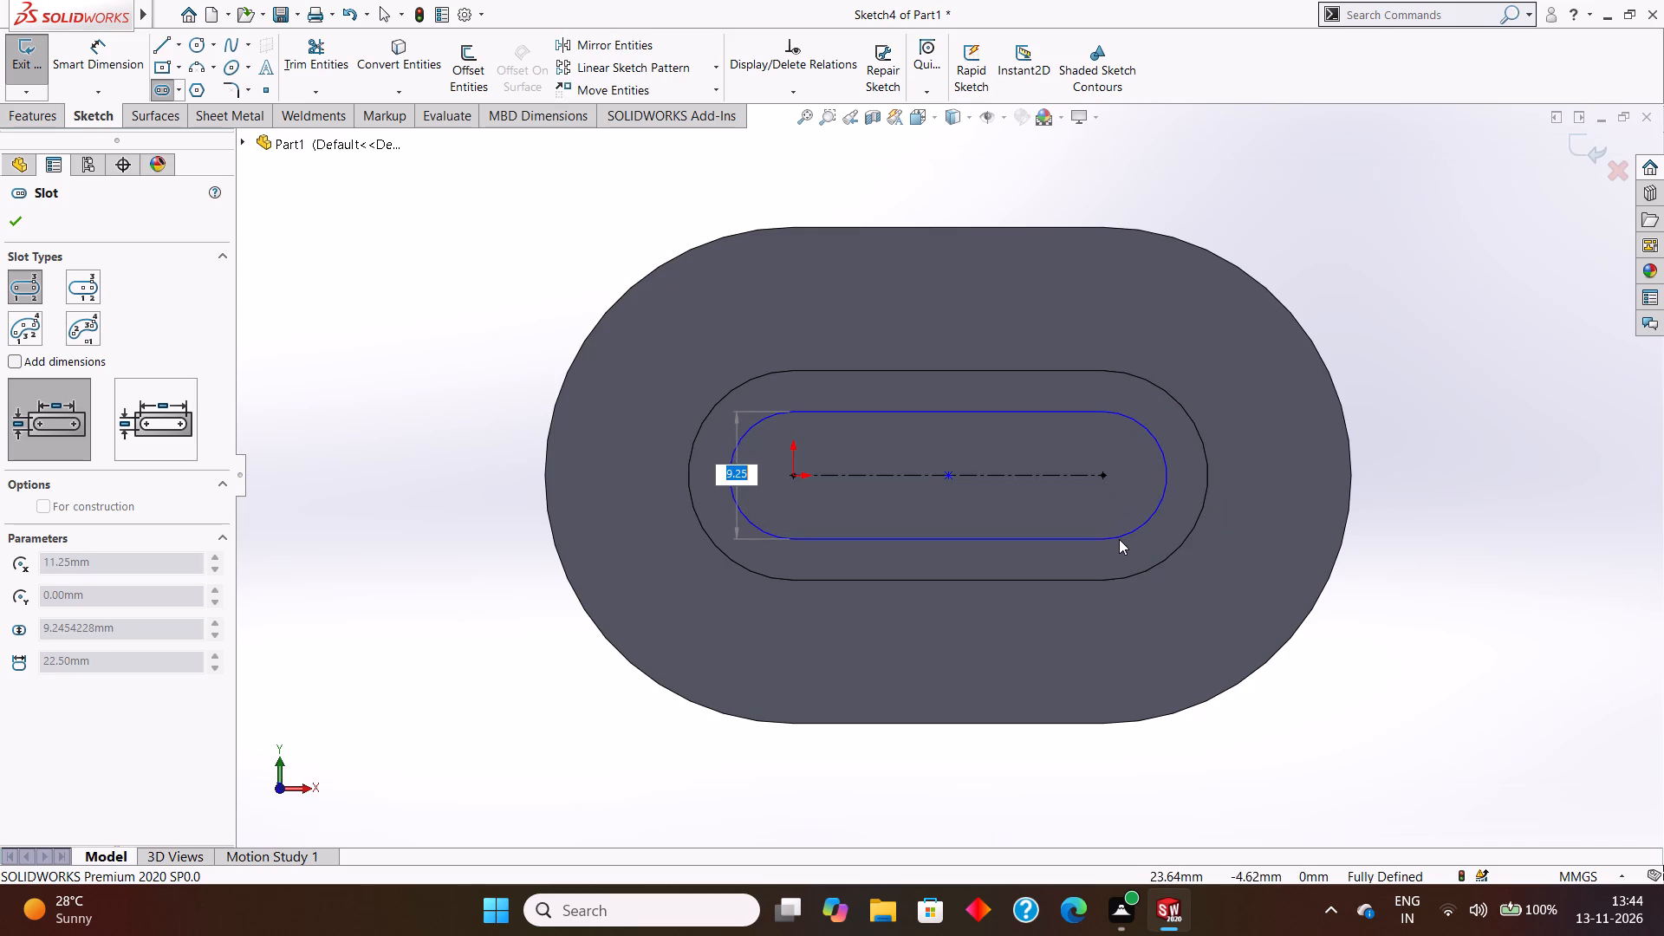
click(1119, 539)
click(11, 223)
Dimension the new slot's end arc at the origin with a radius of 5 mm.
click(91, 57)
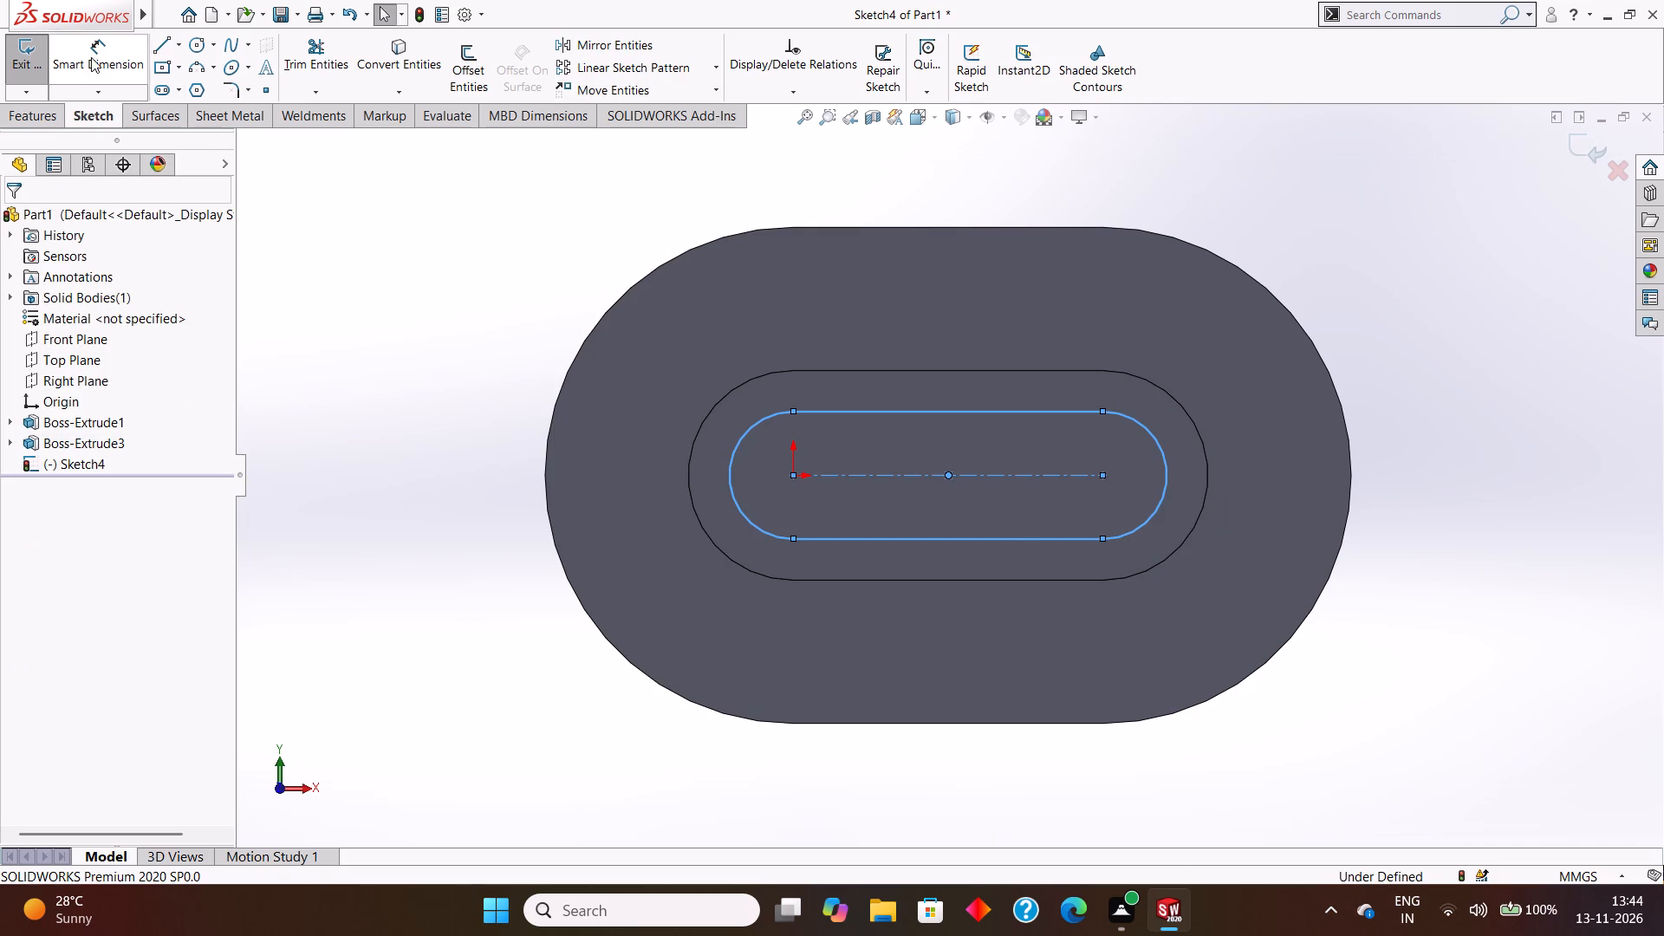
click(741, 439)
click(657, 336)
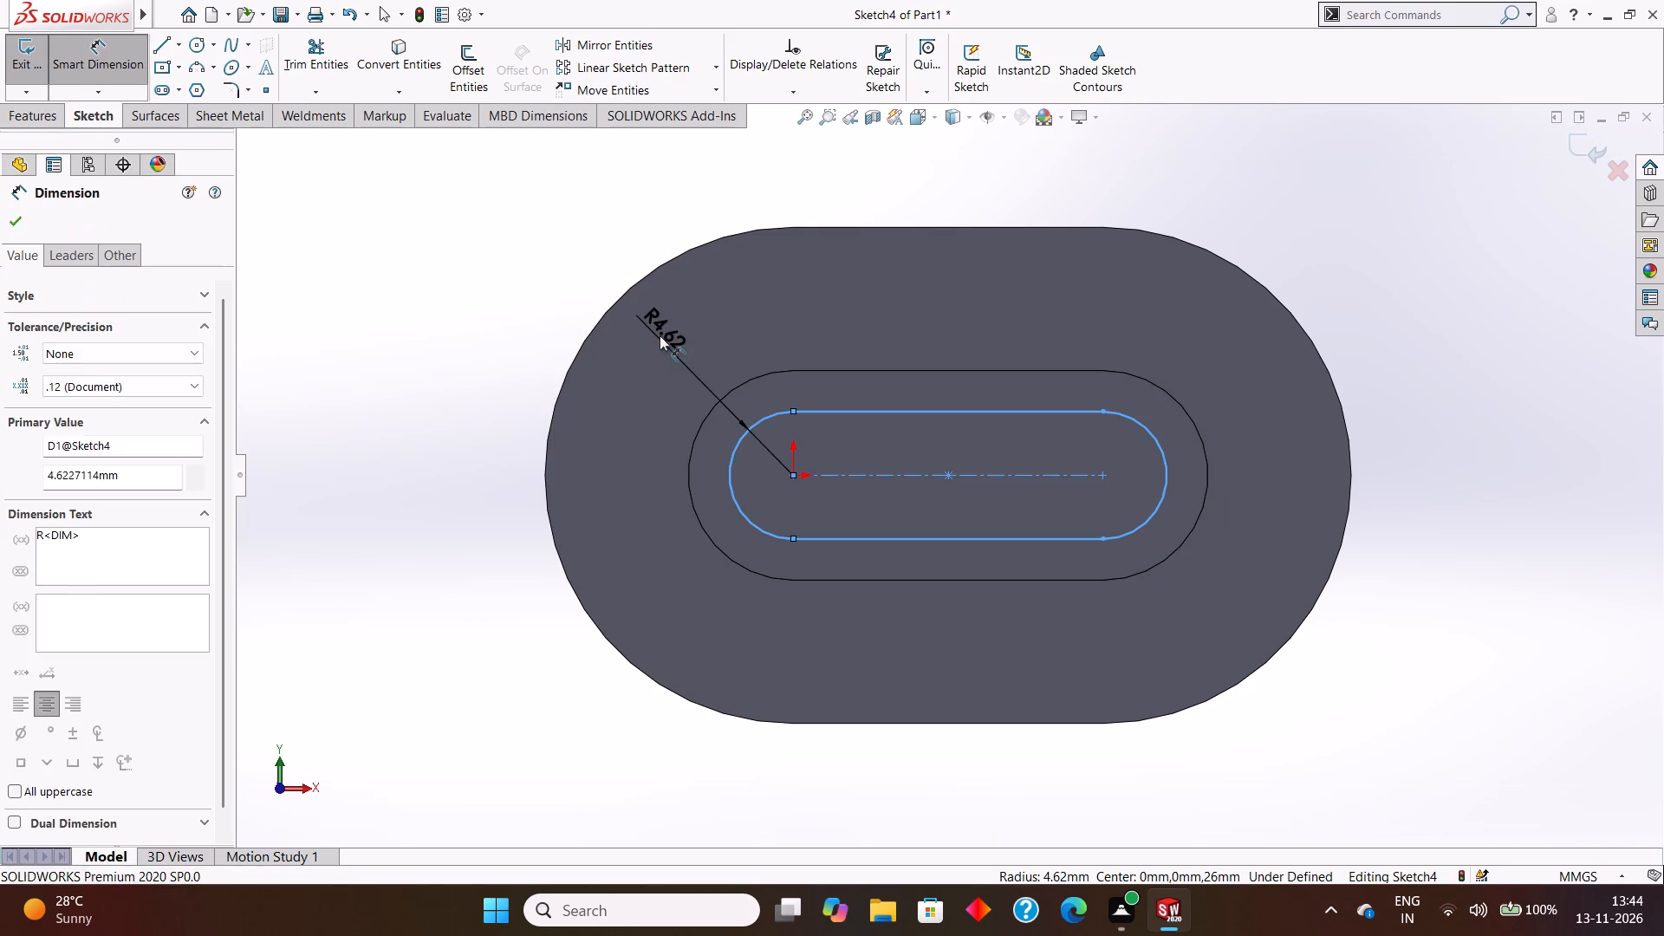
key(BackSpace)
key(5)
key(Return)
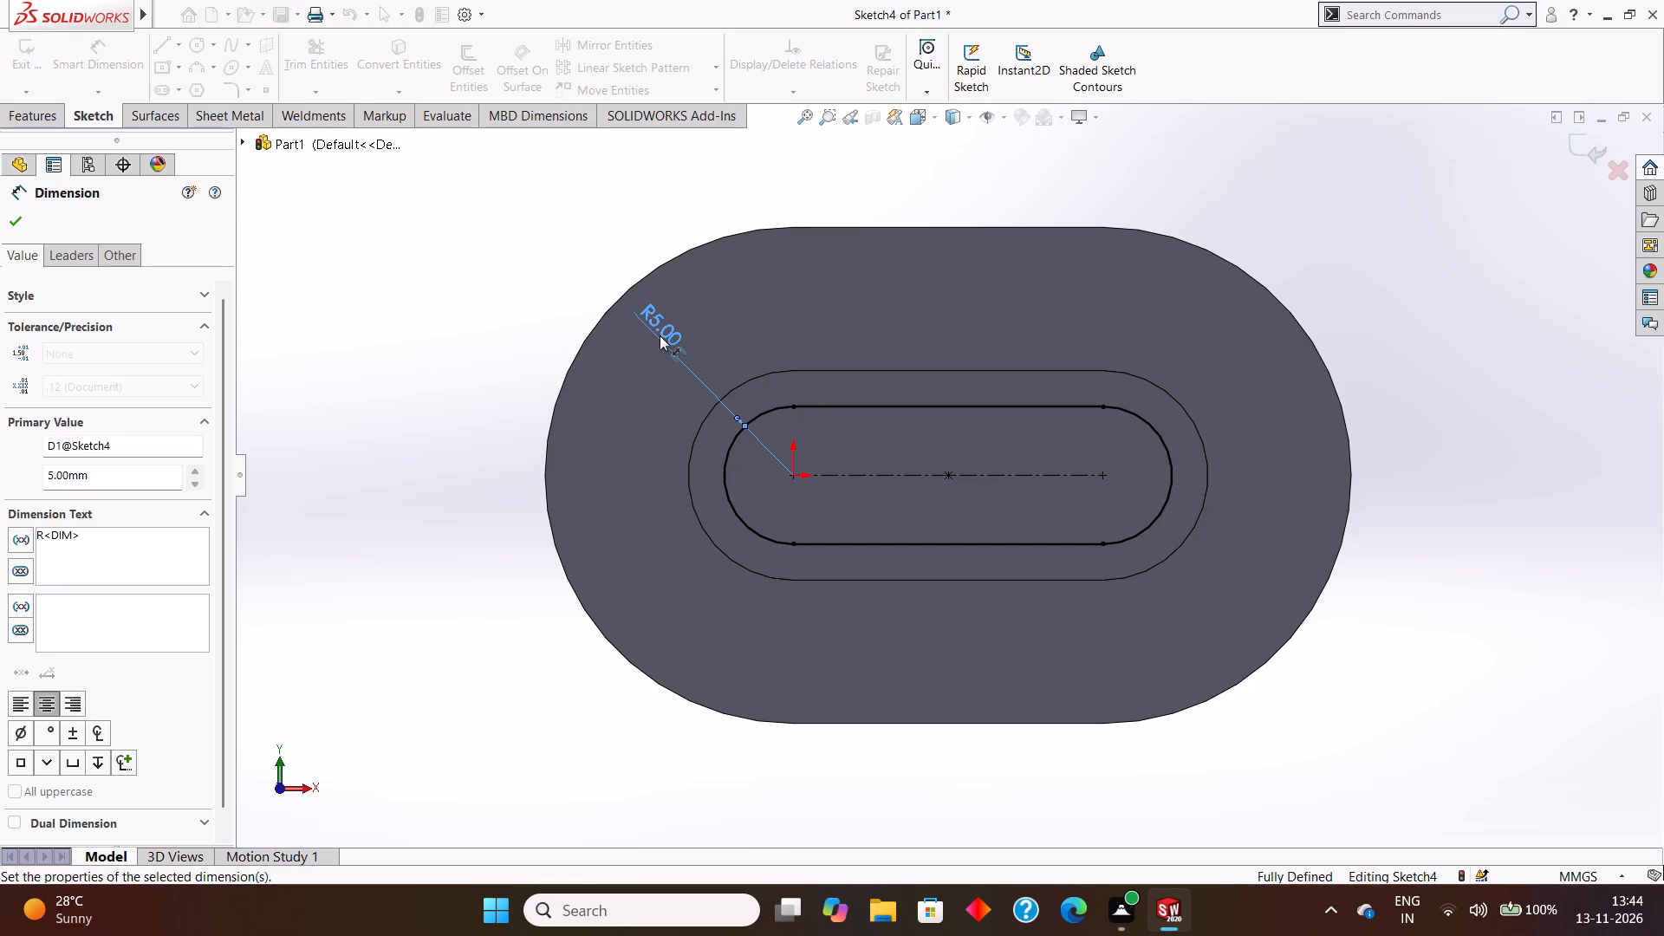
click(14, 214)
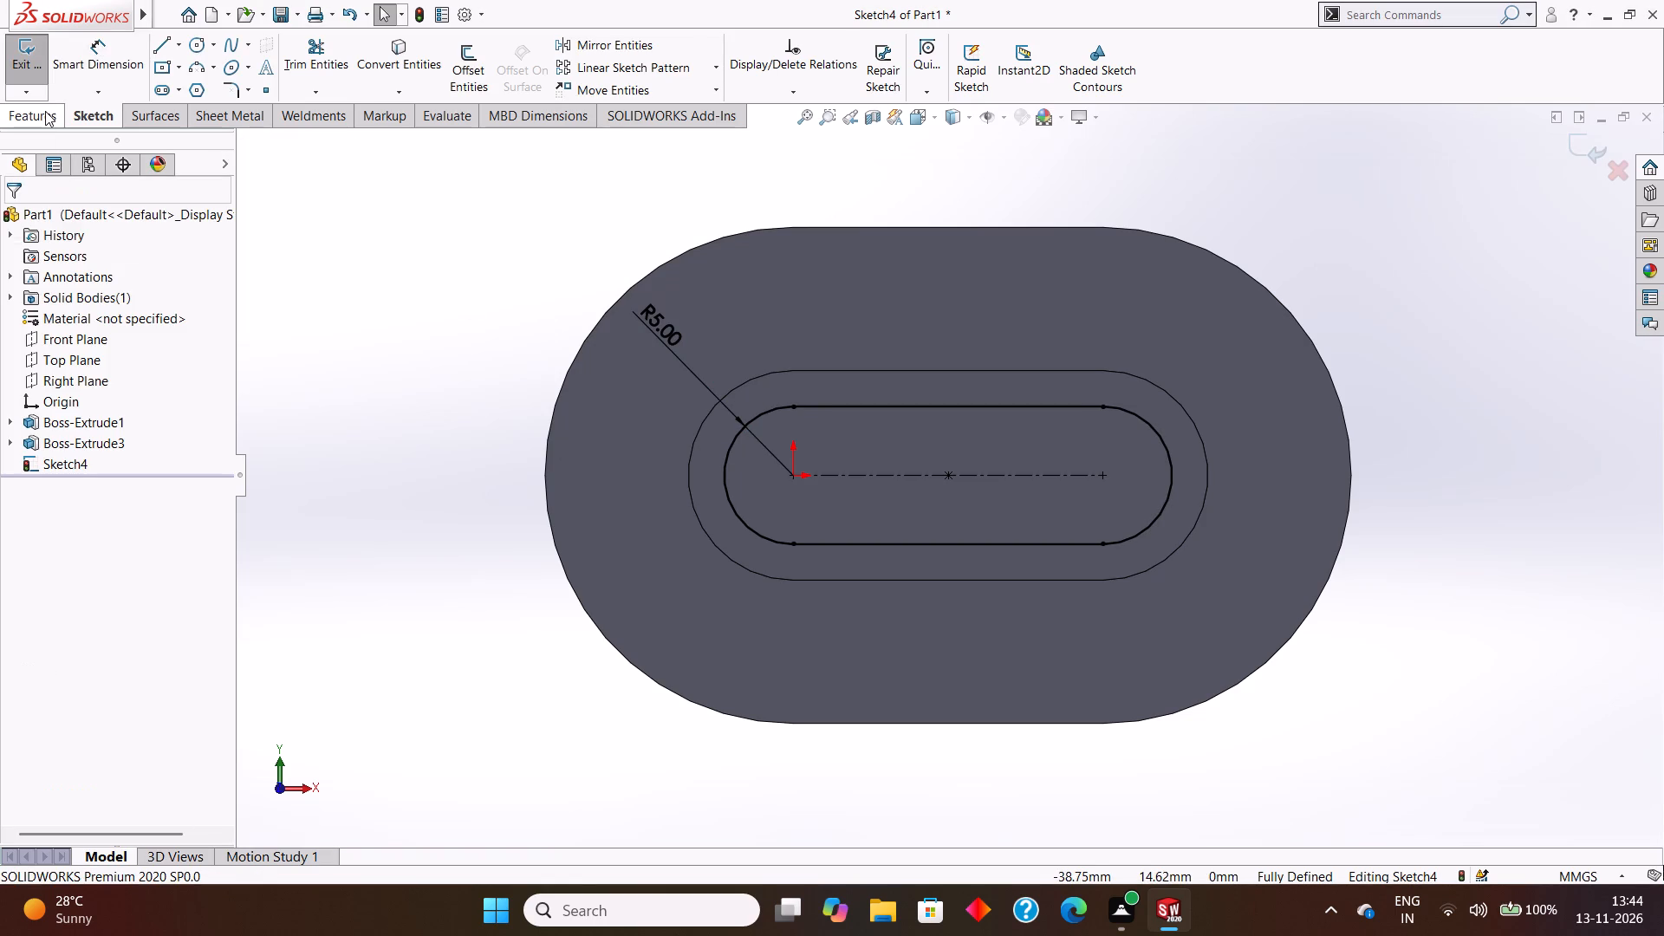
Cut the R5.00 slot profile into the boss as a blind Extruded Cut 5 mm deep.
click(45, 111)
click(288, 62)
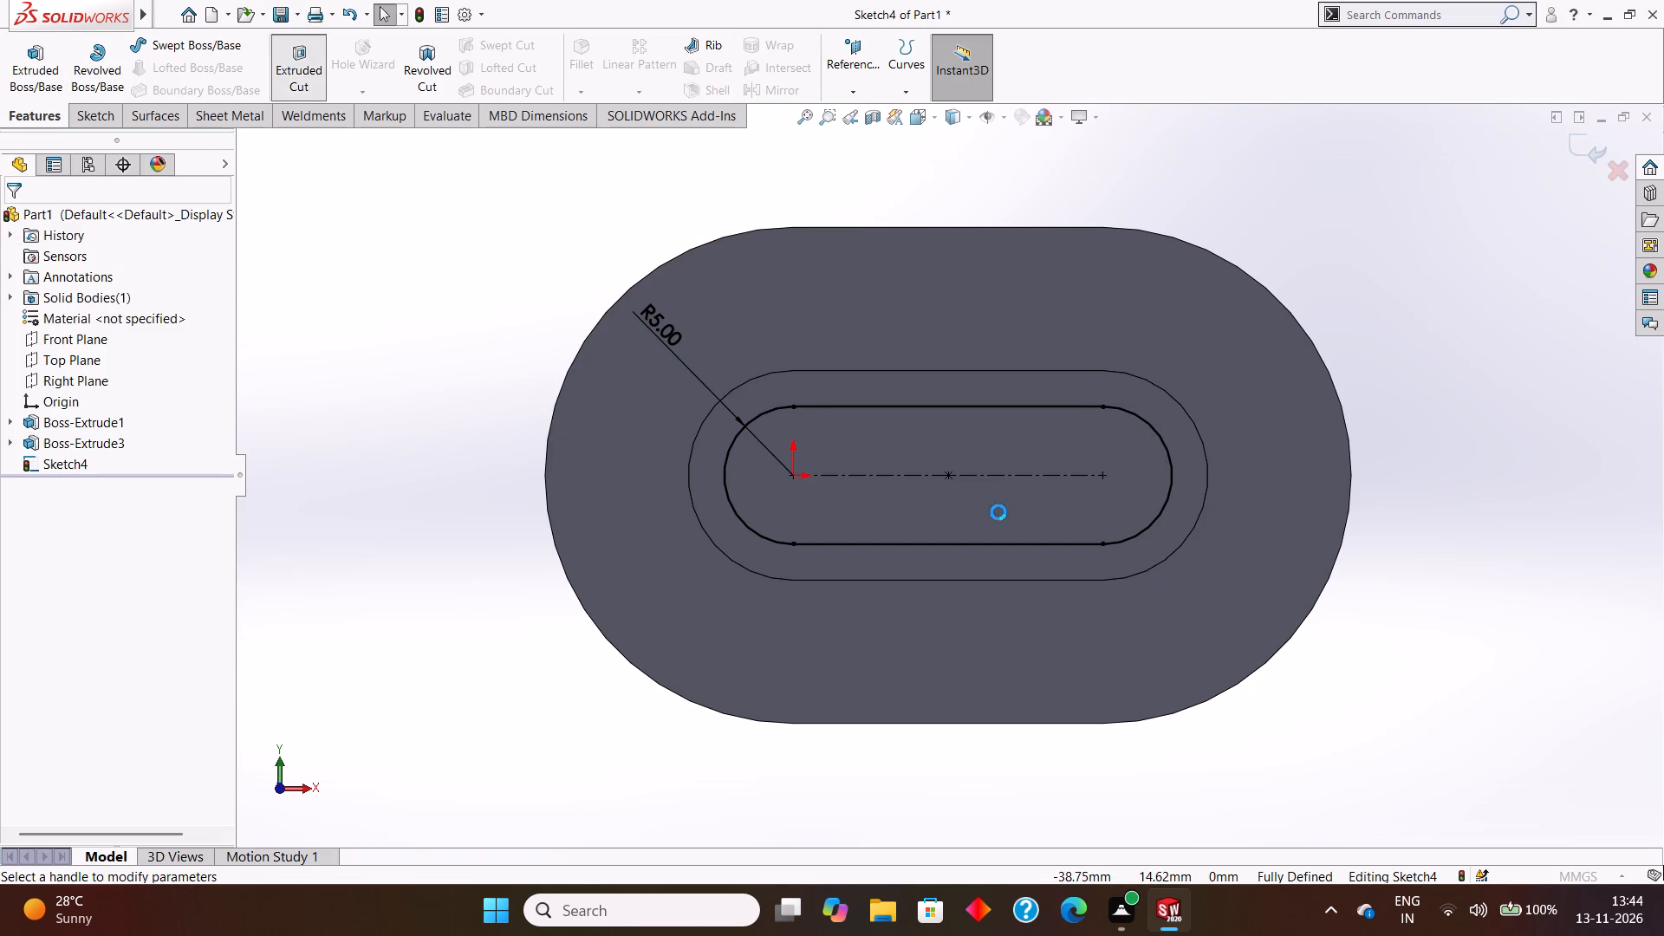
middle_drag(1195, 603, 1158, 339)
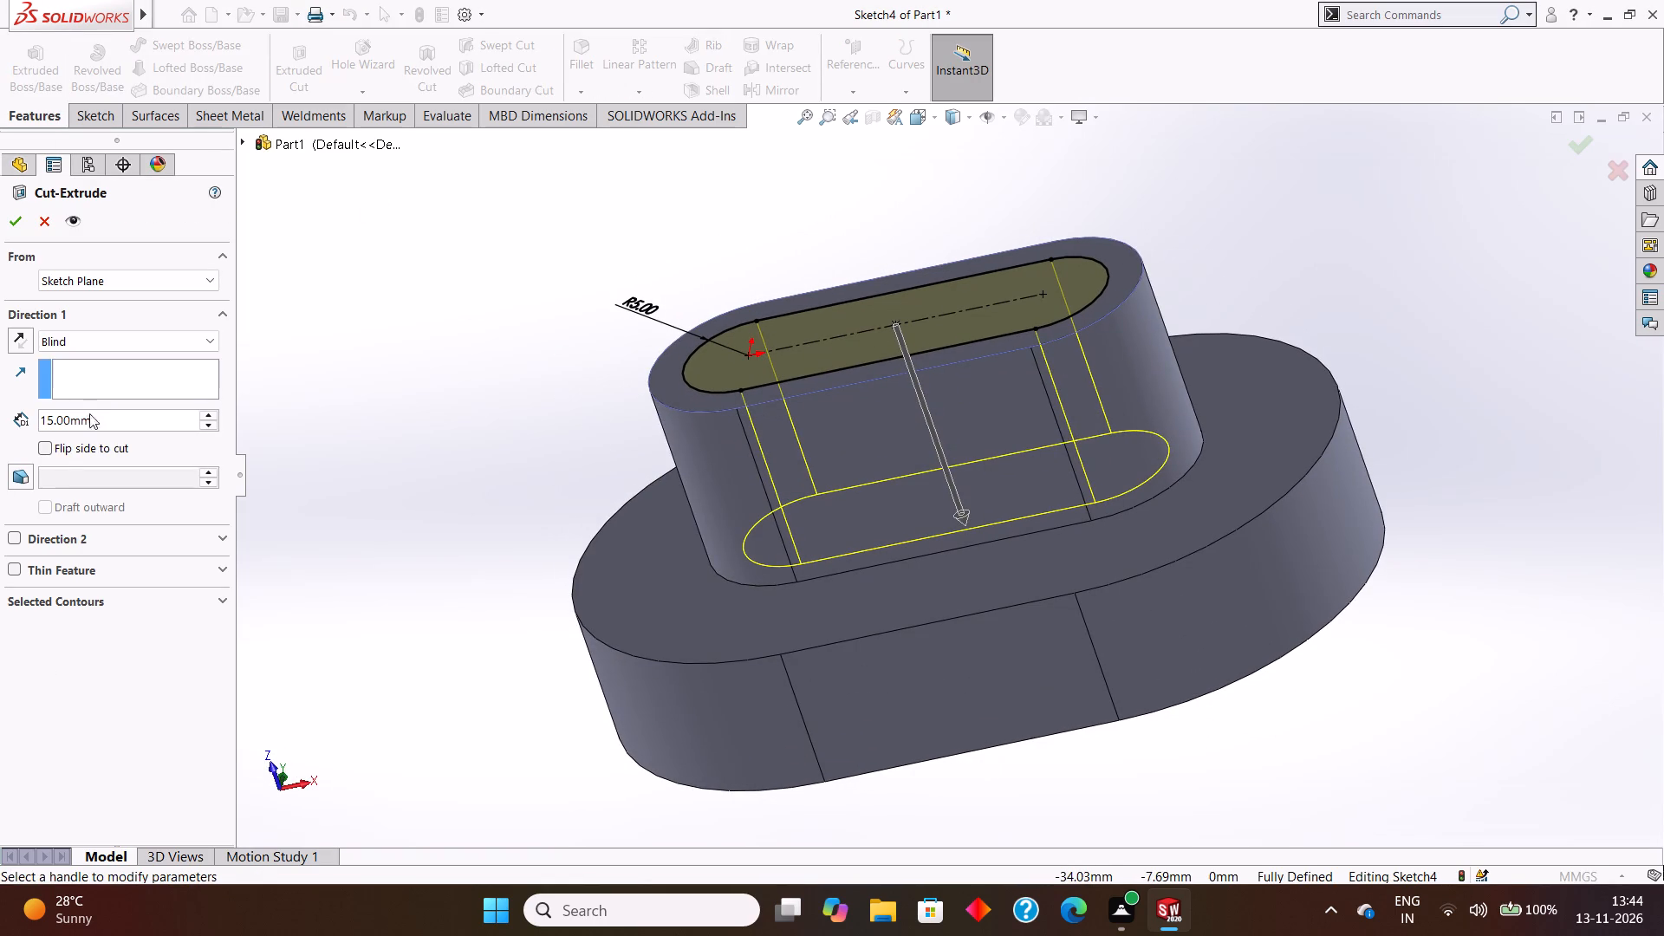
drag(114, 412, 0, 412)
key(BackSpace)
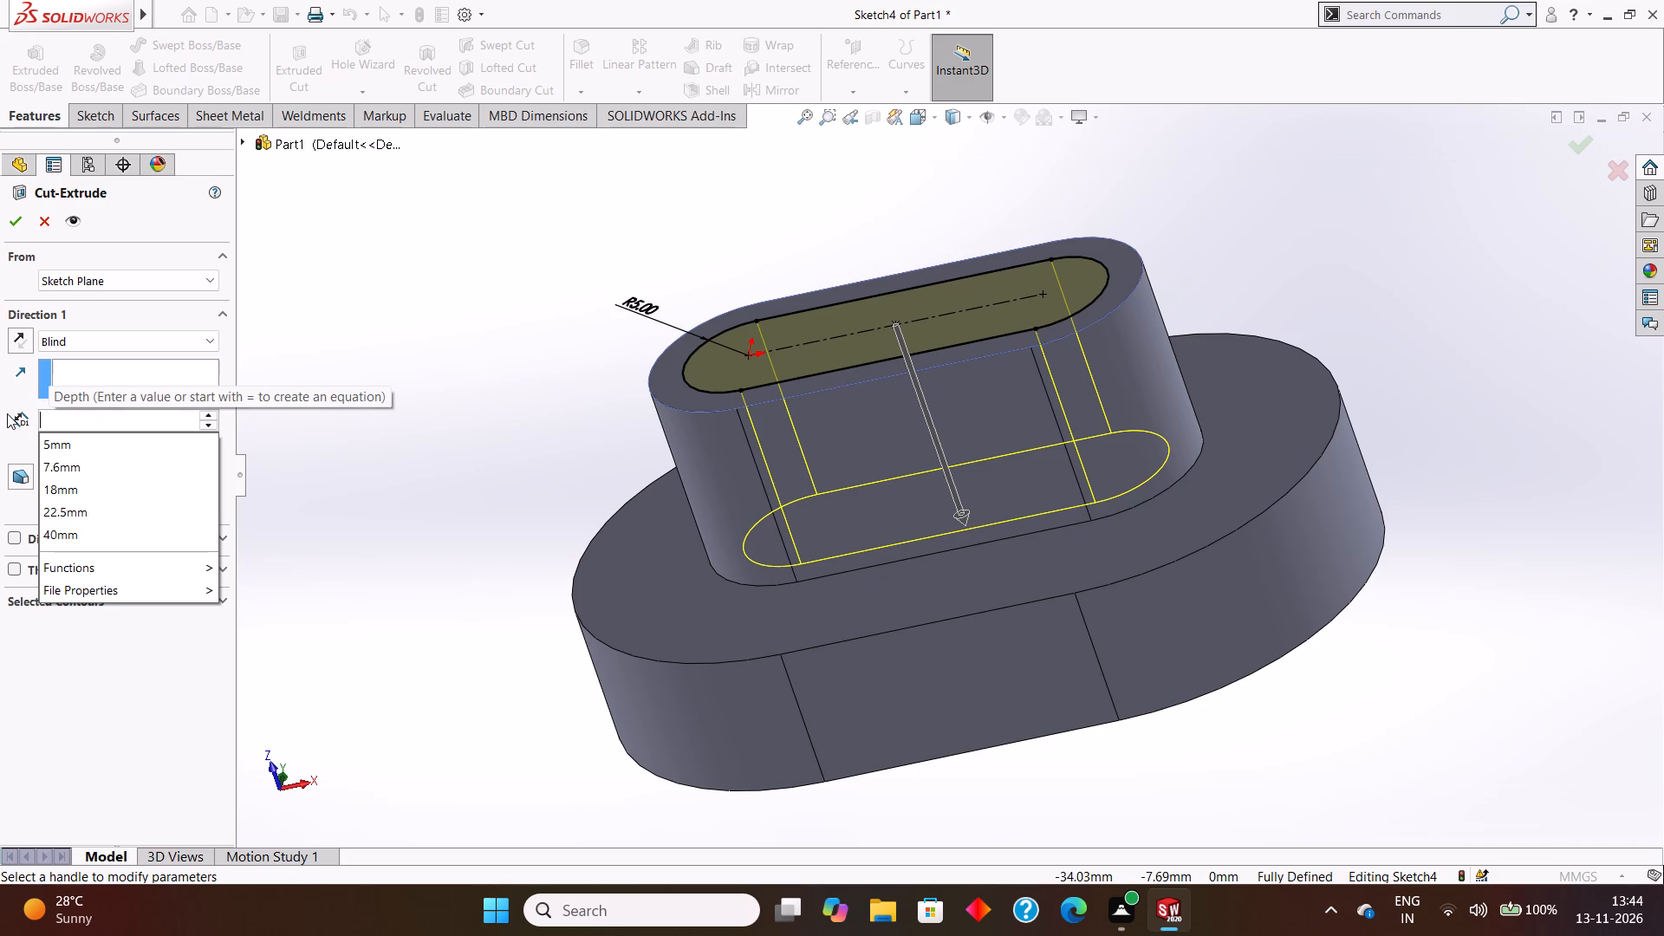
key(5)
key(Return)
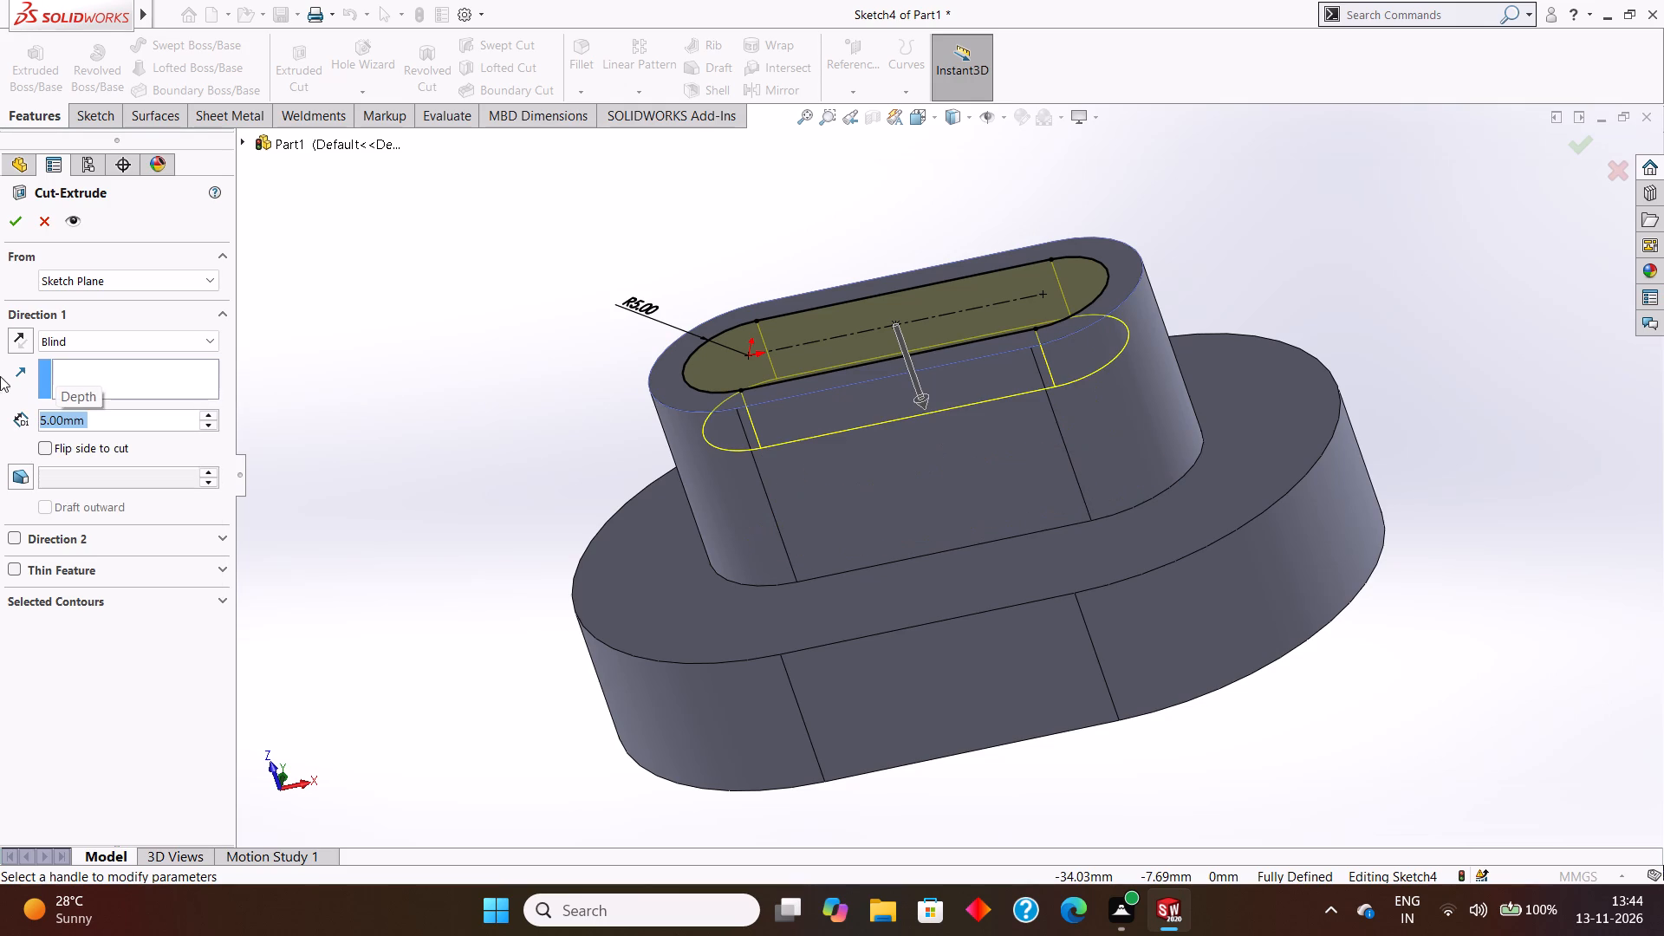
click(14, 219)
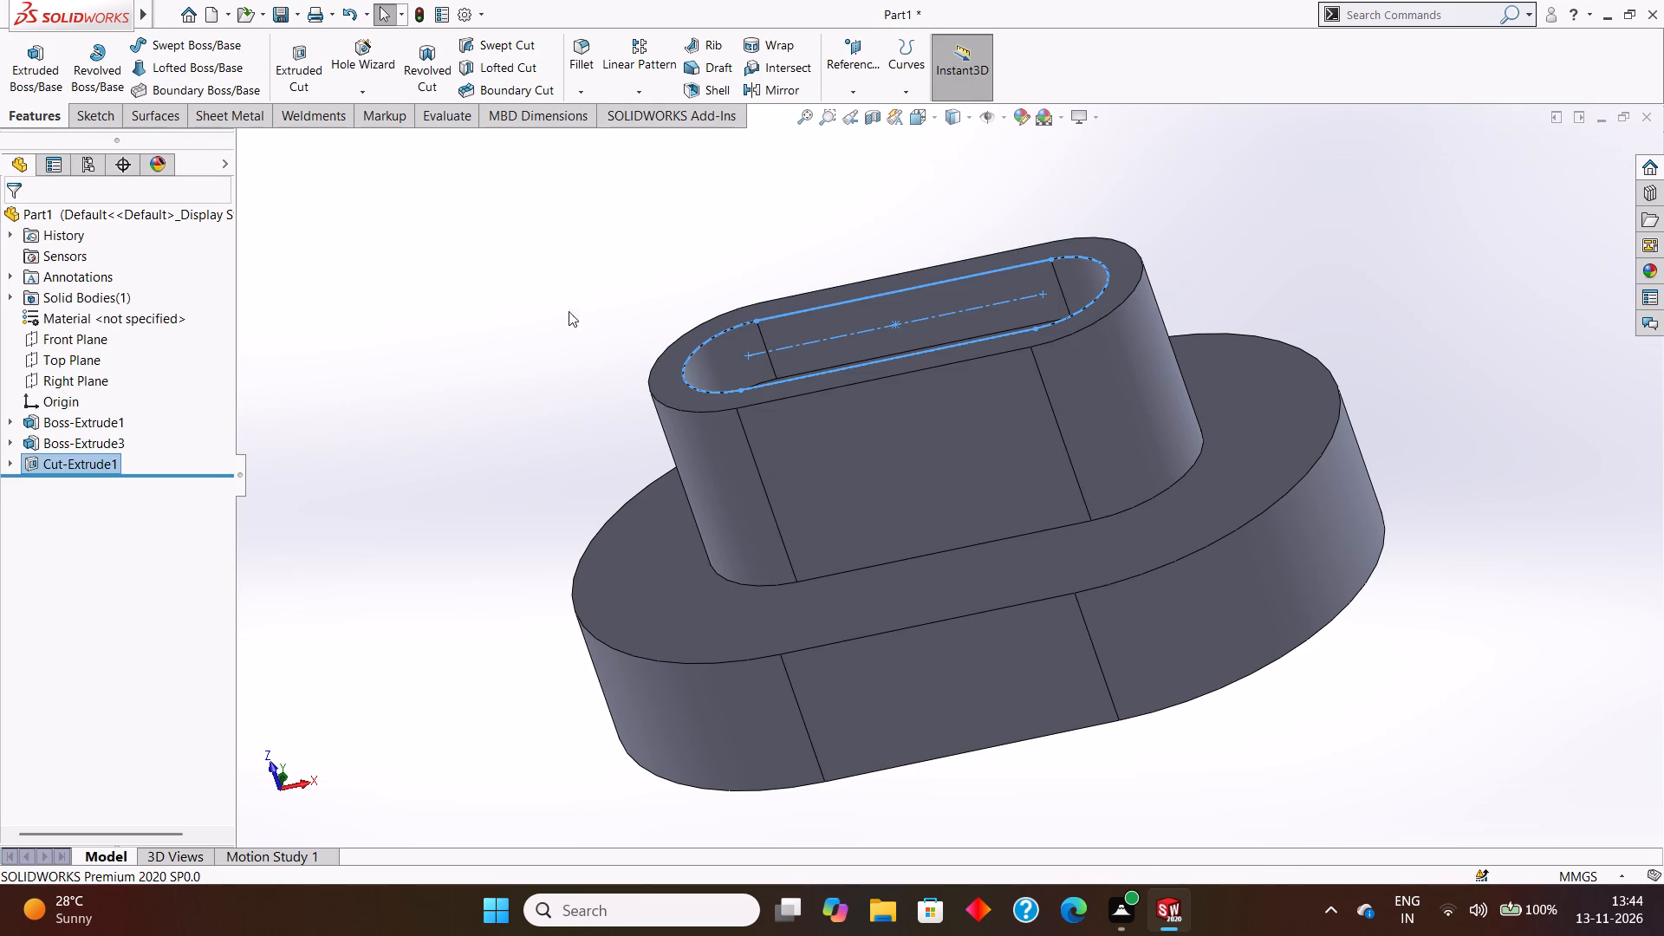
Examine the part and its slot pocket from several angles and distances.
click(486, 282)
middle_drag(487, 280, 546, 355)
middle_drag(558, 359, 555, 306)
middle_drag(562, 319, 562, 332)
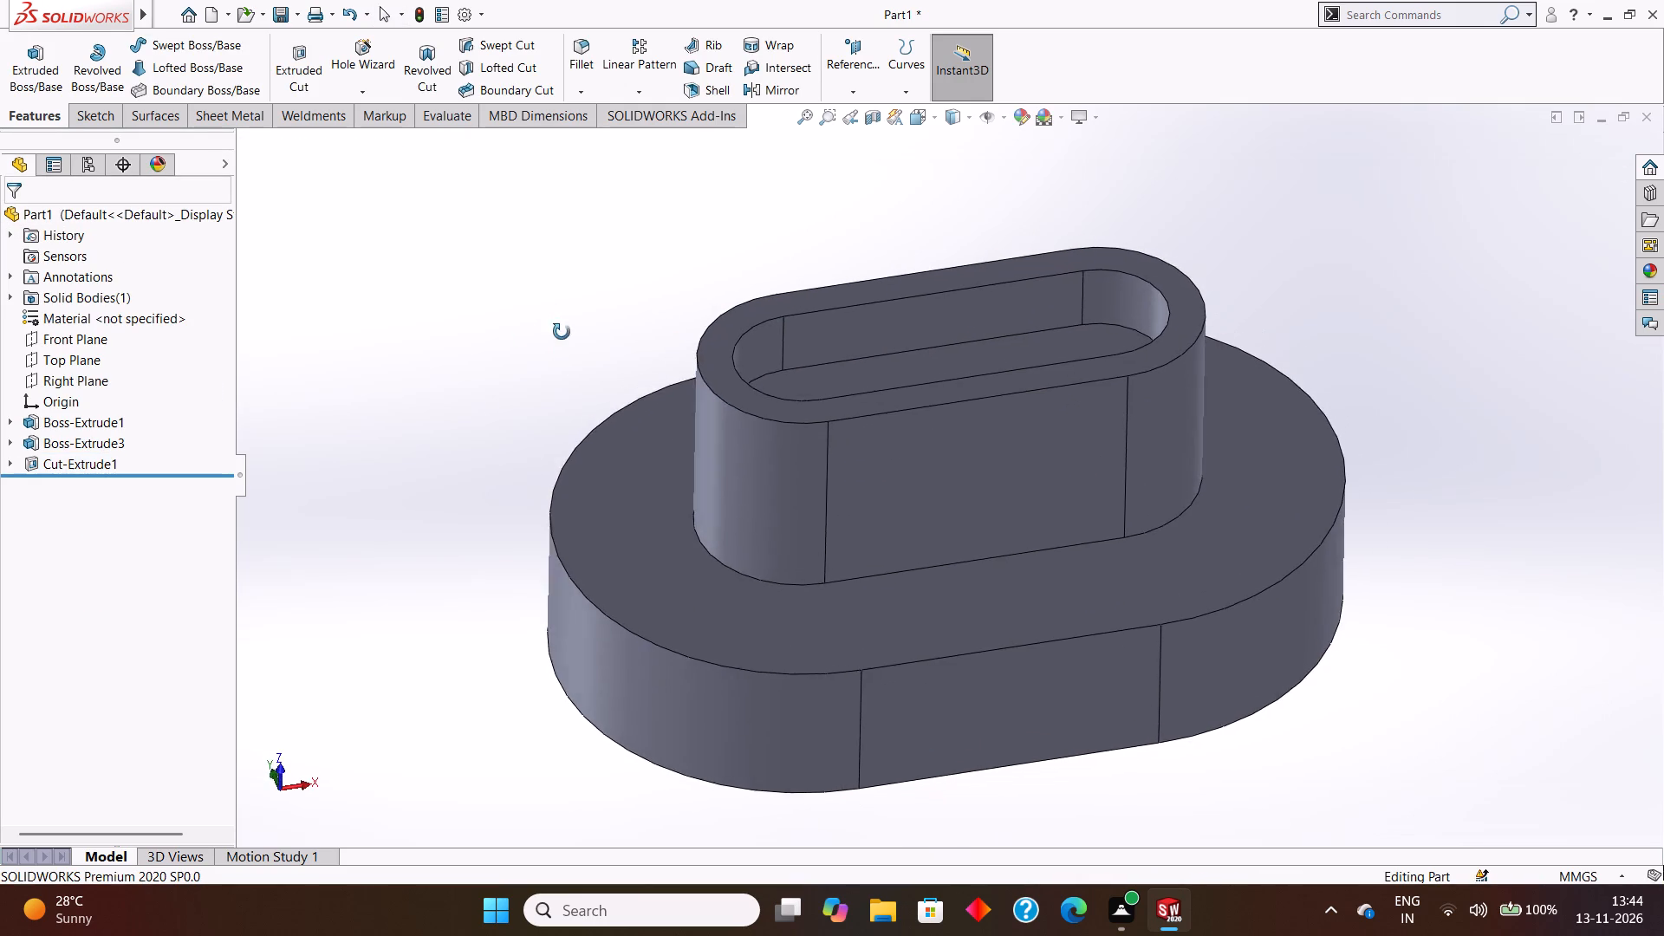
middle_drag(562, 332, 555, 365)
scroll(555, 366, down, 1)
middle_drag(562, 365, 551, 345)
scroll(553, 348, up, 1)
middle_drag(549, 344, 557, 359)
scroll(570, 374, up, 3)
middle_drag(571, 368, 573, 341)
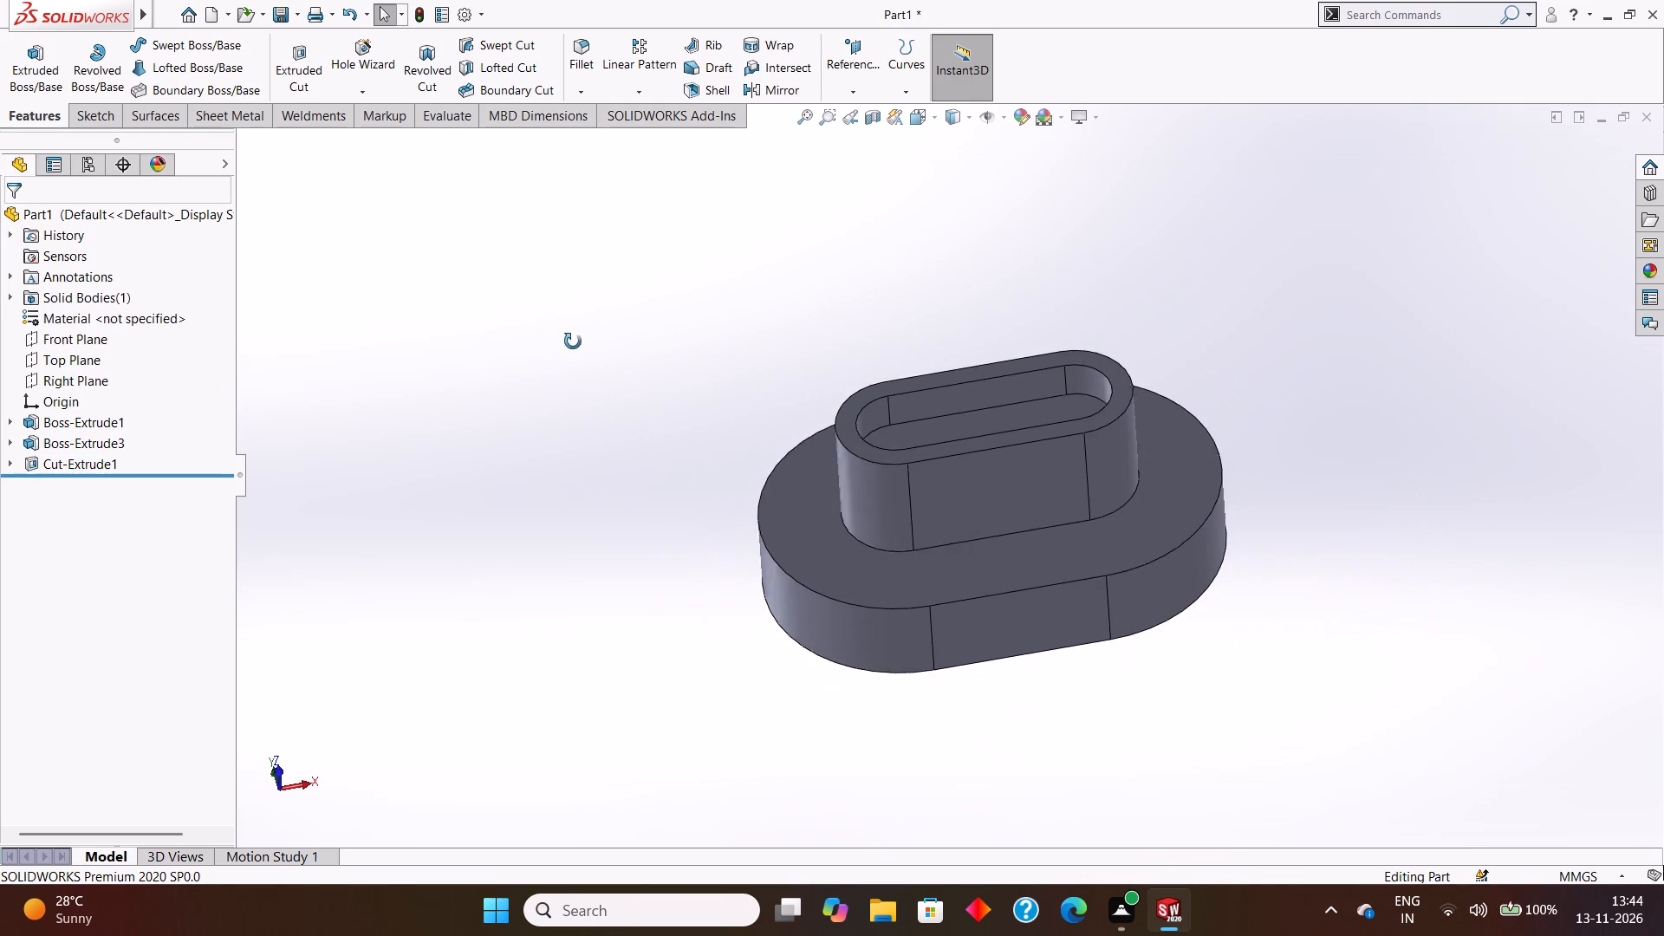
middle_drag(573, 341, 575, 300)
scroll(642, 399, up, 1)
middle_drag(642, 399, 625, 368)
middle_click(619, 383)
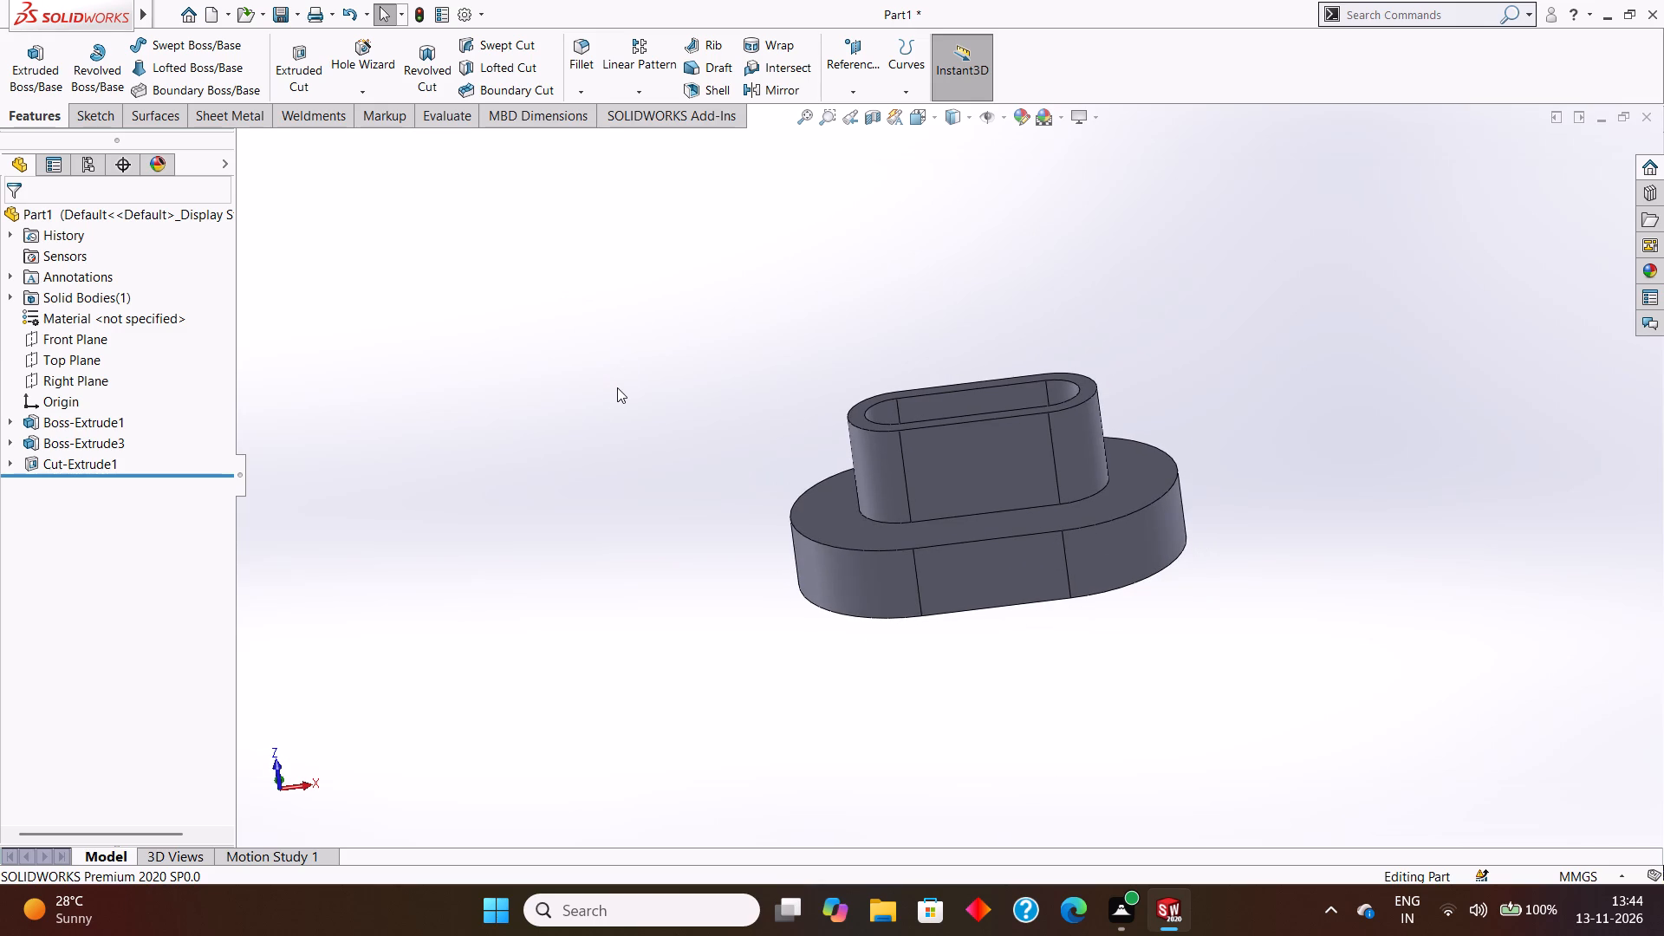
scroll(610, 393, up, 1)
middle_drag(610, 393, 618, 421)
middle_drag(631, 413, 649, 528)
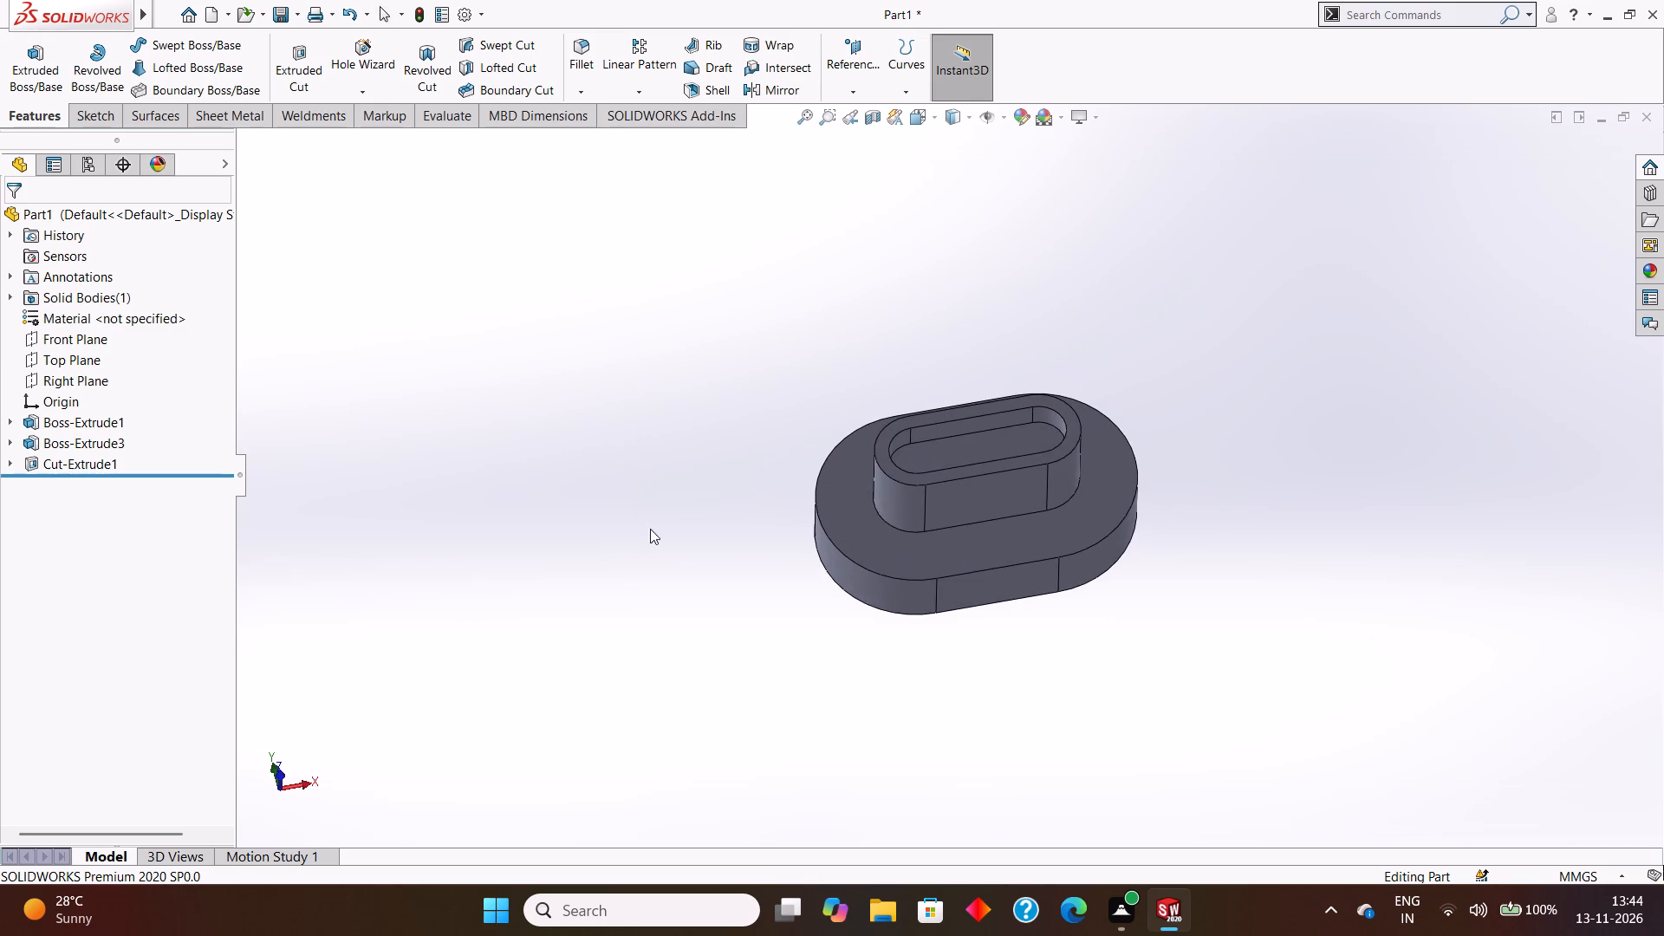
Examine the part's base, slot boss and pocket from several angles and distances.
scroll(793, 465, down, 2)
middle_drag(790, 467, 772, 498)
scroll(803, 494, up, 2)
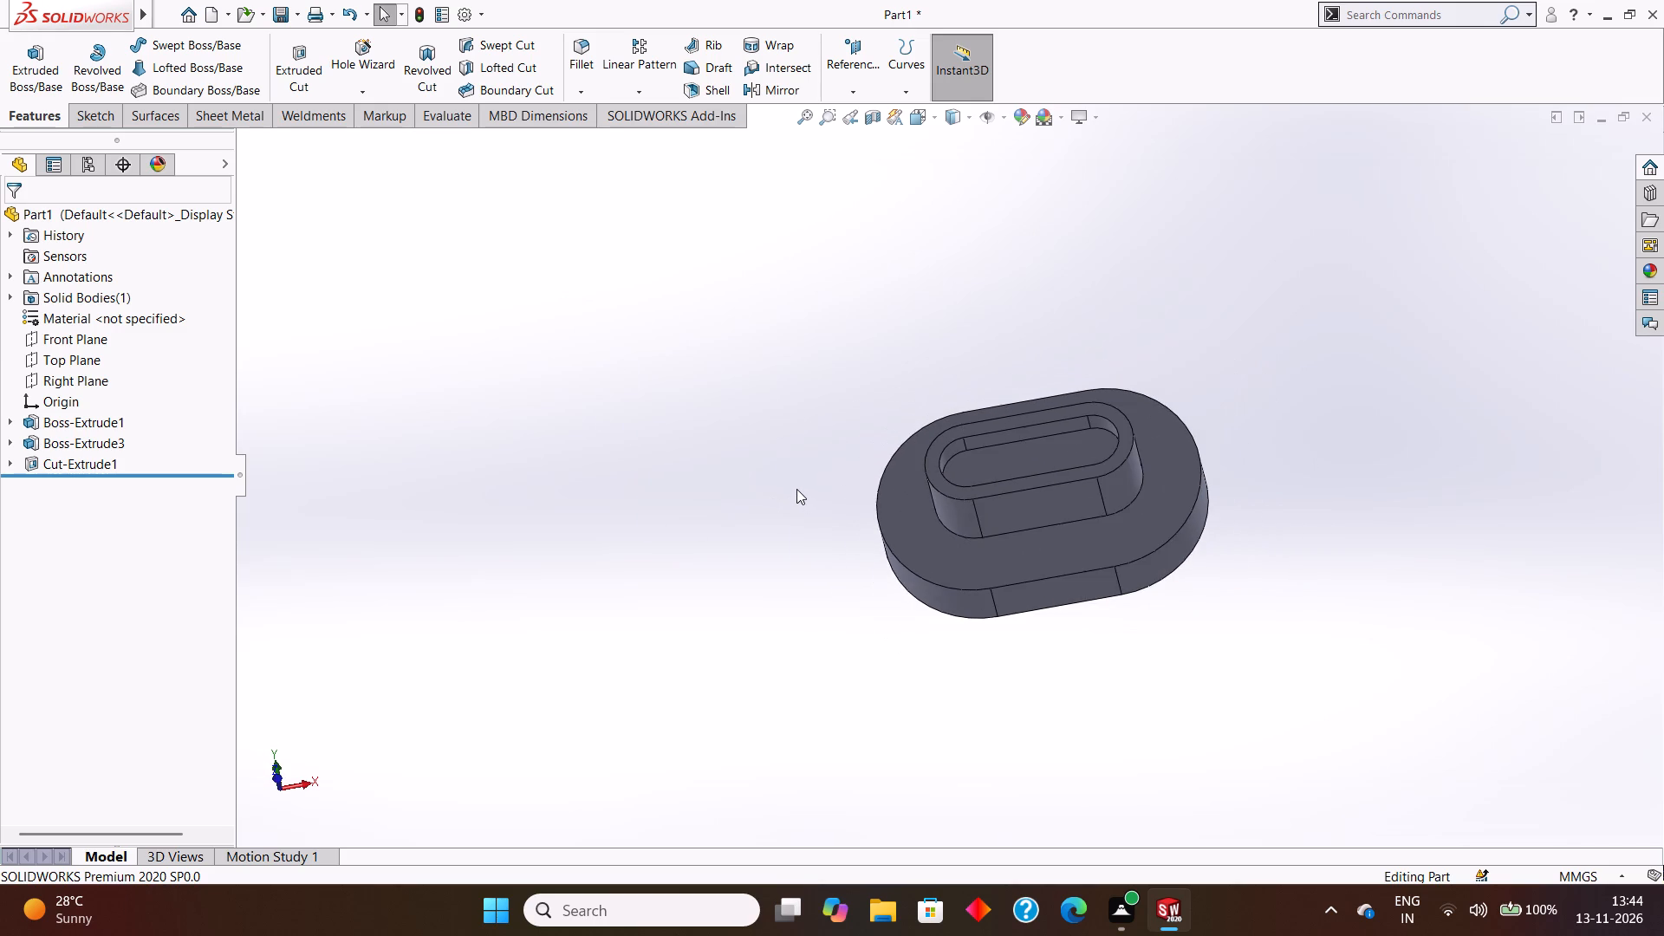
middle_drag(795, 489, 801, 421)
scroll(803, 455, up, 1)
middle_drag(788, 452, 762, 433)
scroll(1310, 486, down, 2)
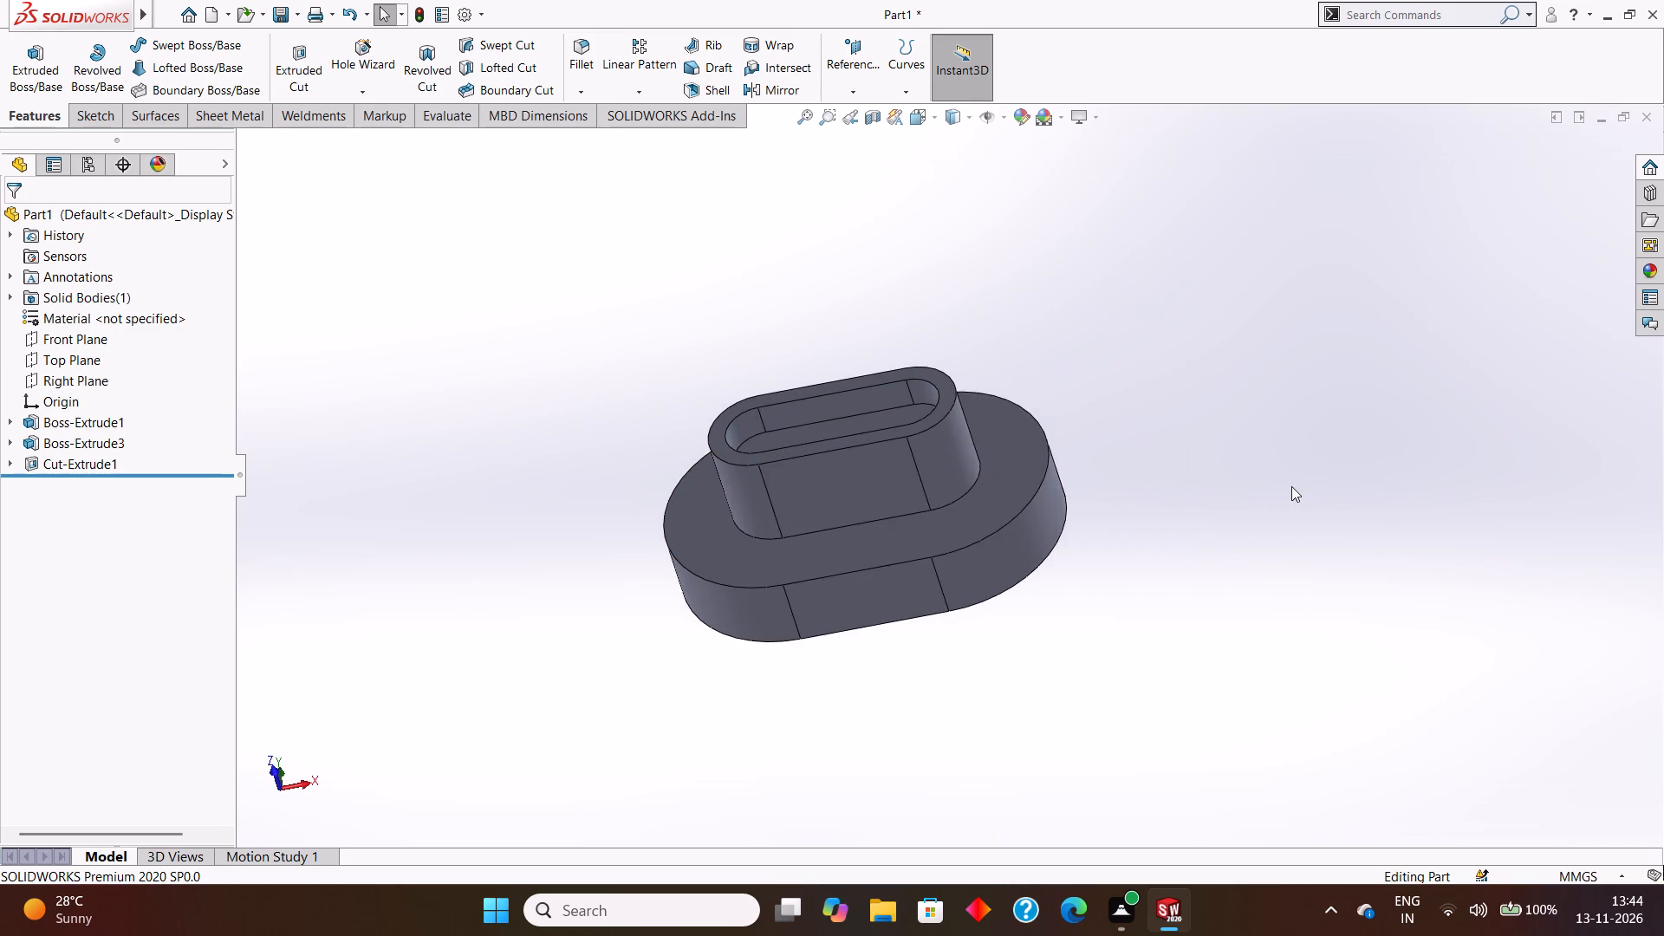
middle_drag(1287, 486, 1329, 451)
middle_drag(1234, 534, 1204, 553)
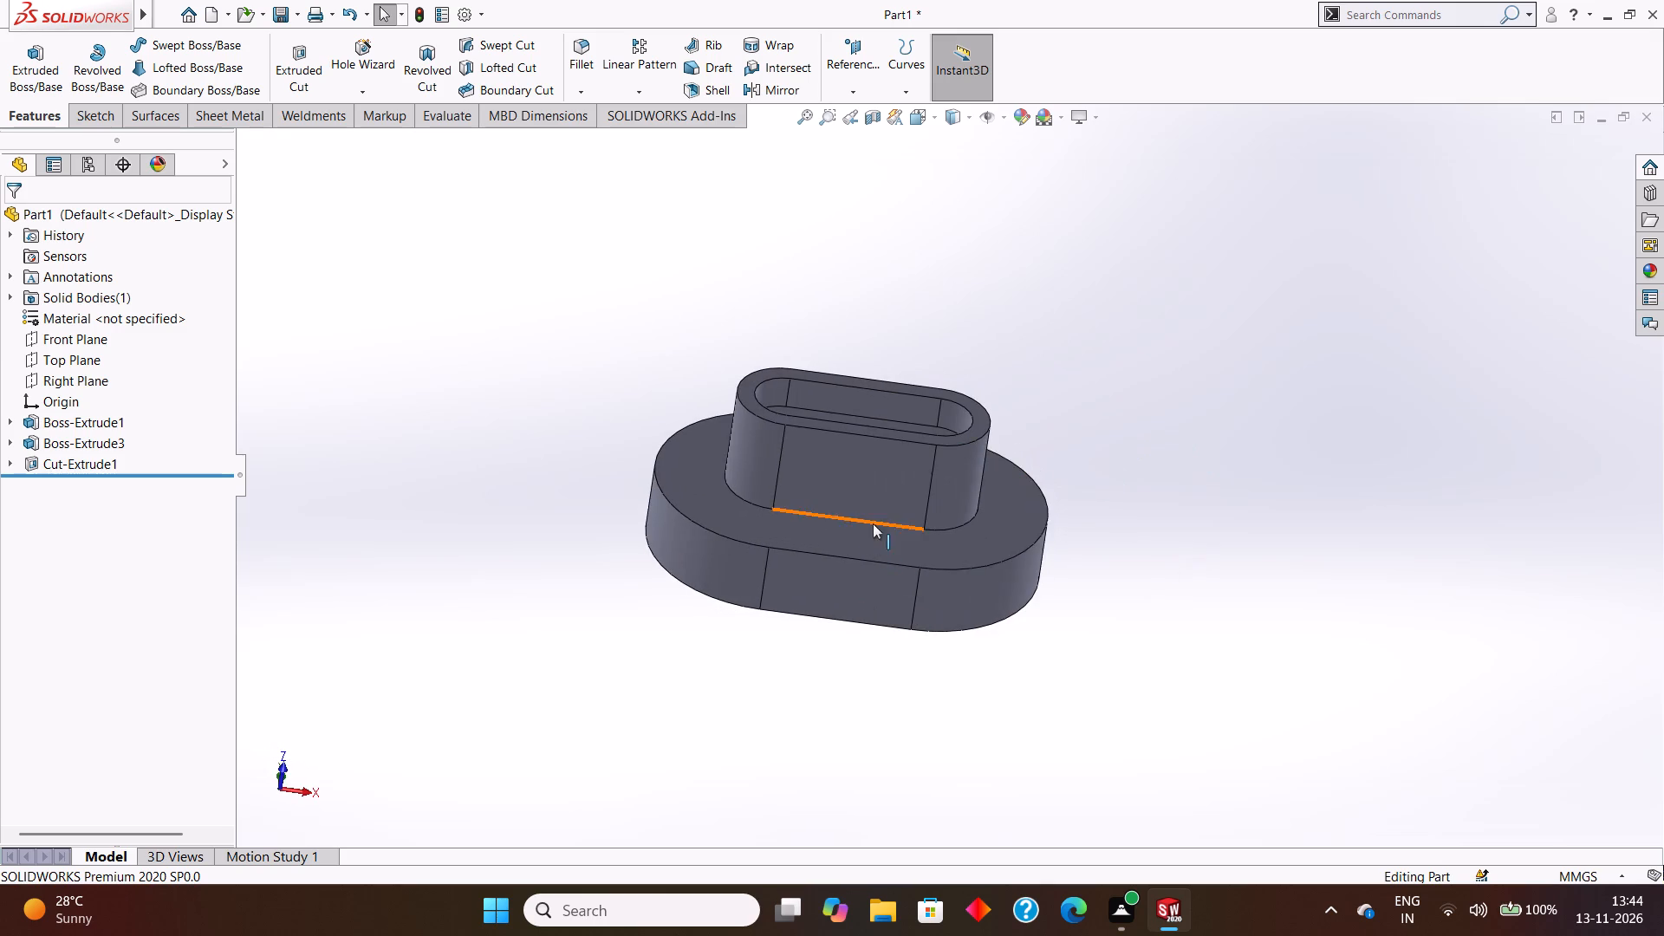
middle_drag(873, 523, 881, 561)
scroll(883, 559, down, 1)
middle_drag(883, 559, 881, 605)
scroll(881, 605, down, 1)
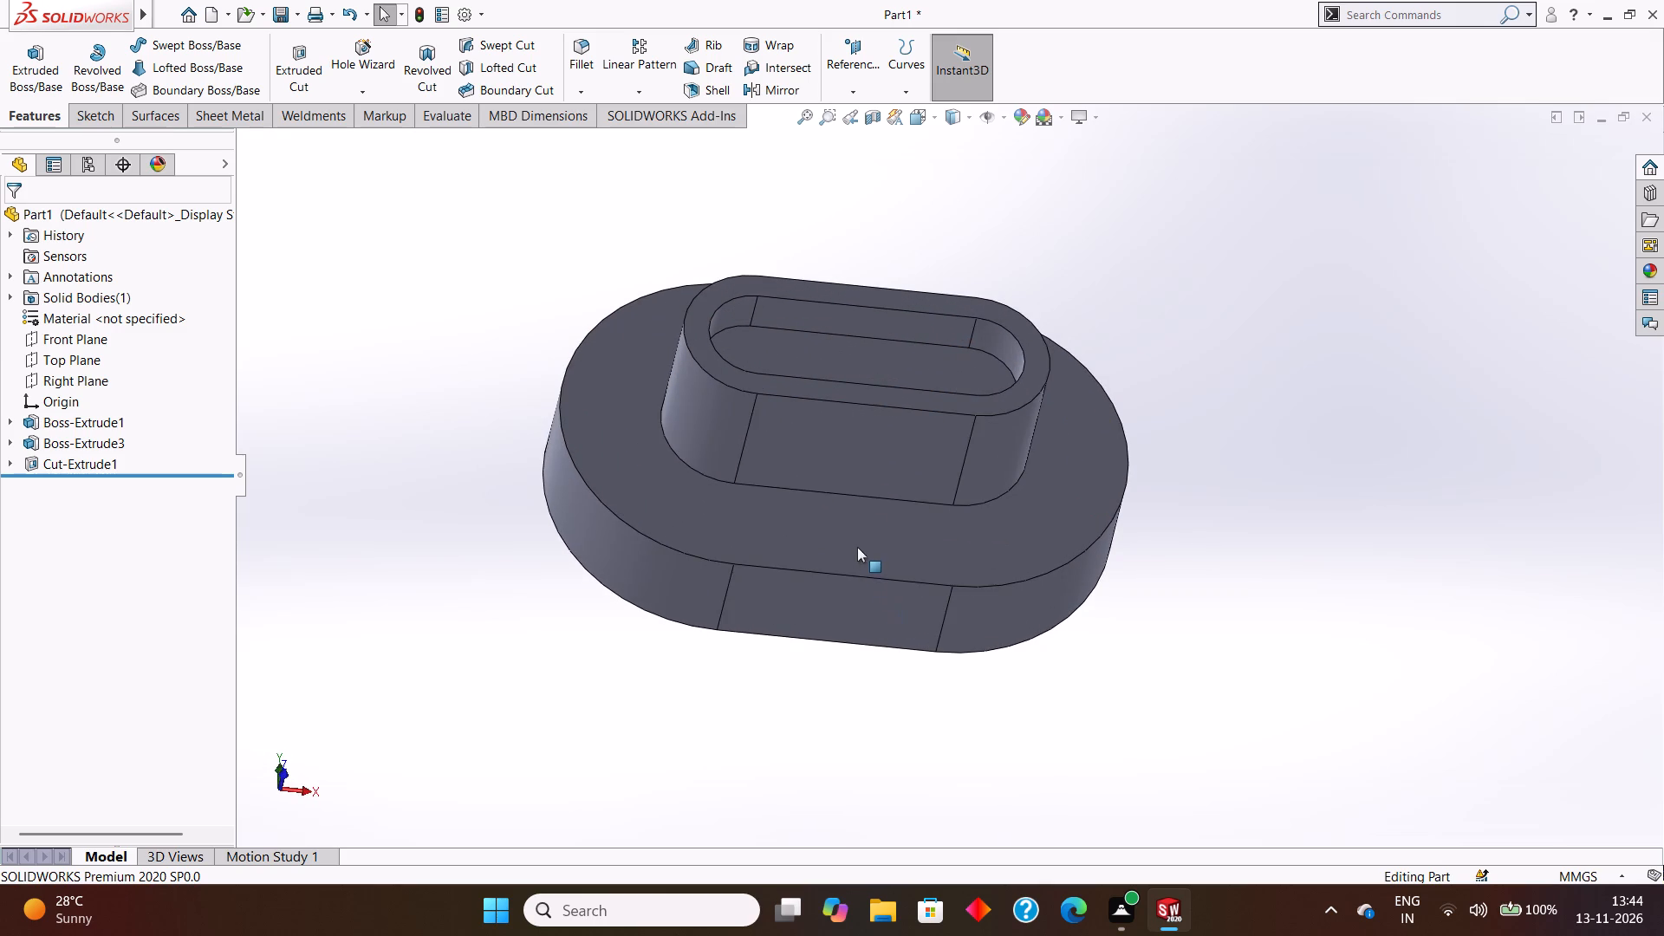
middle_drag(855, 536, 849, 565)
middle_drag(835, 536, 835, 595)
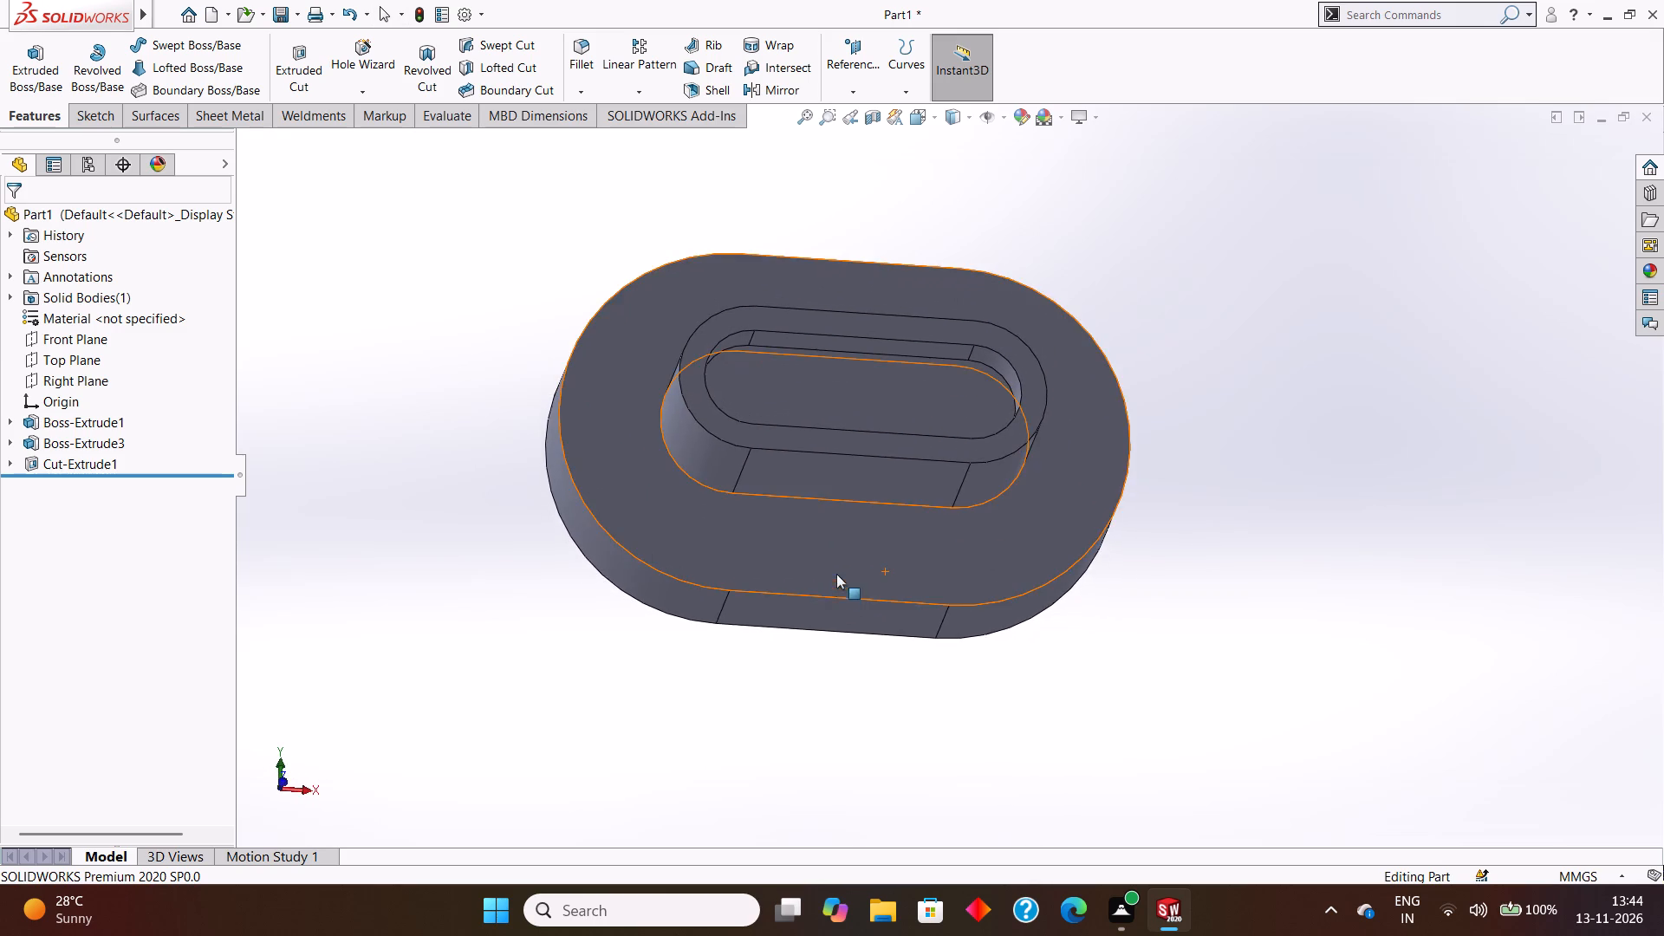
scroll(836, 574, up, 3)
middle_drag(842, 566, 843, 530)
middle_drag(858, 530, 854, 515)
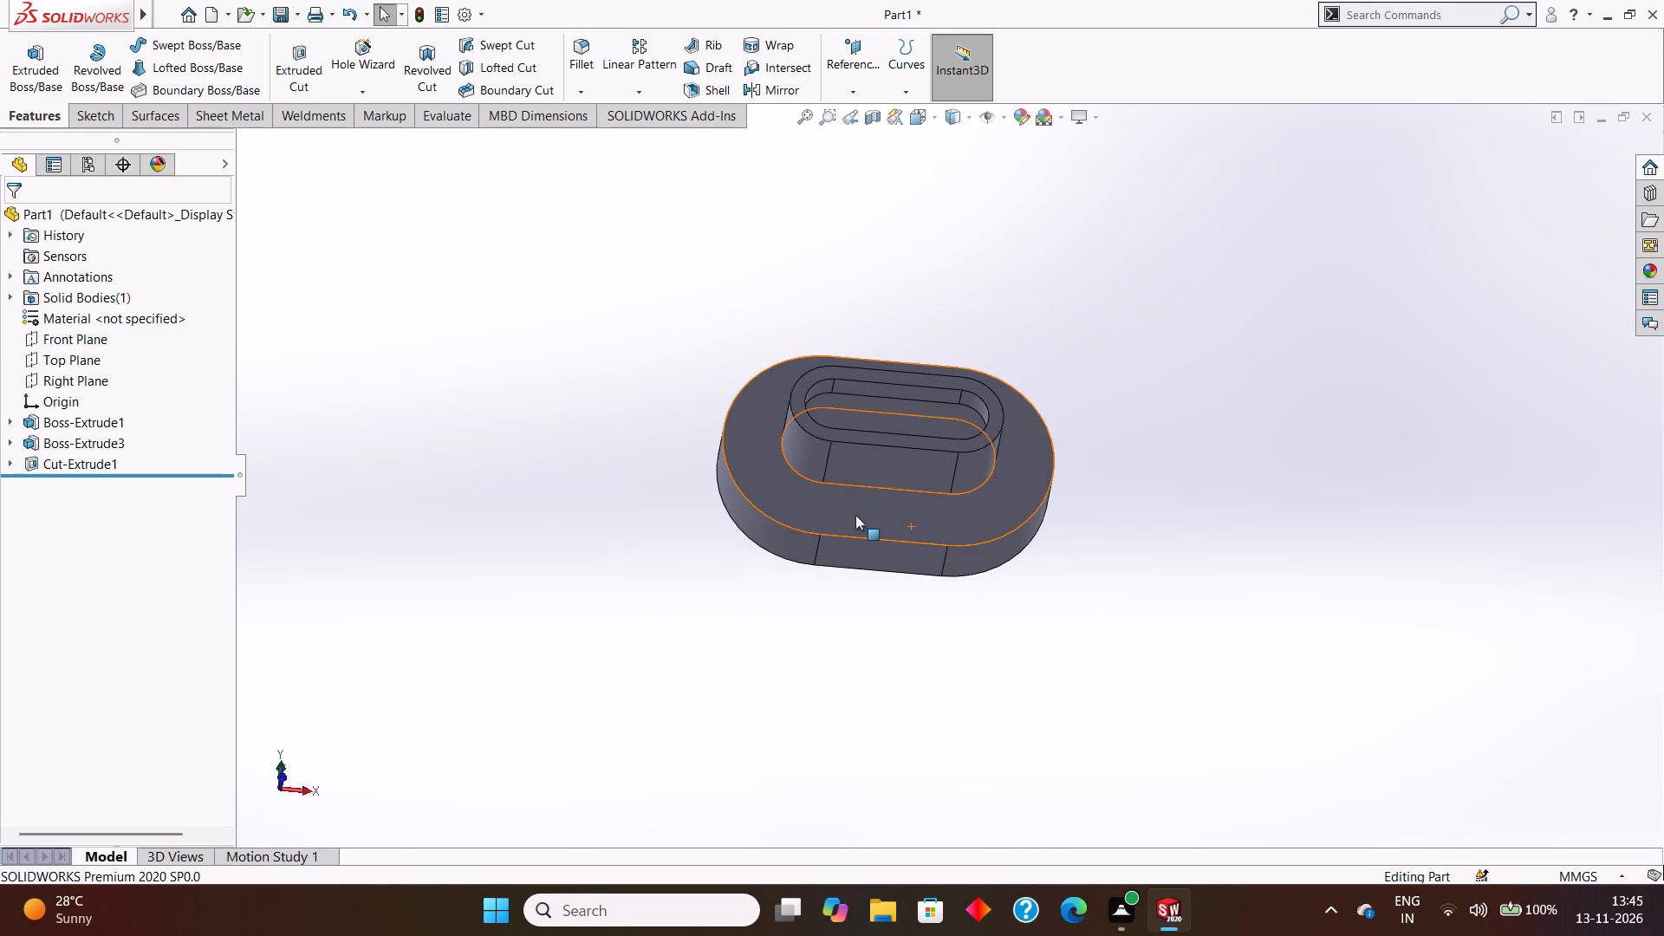
middle_drag(855, 515, 855, 504)
middle_drag(855, 504, 856, 530)
scroll(909, 522, down, 2)
middle_drag(909, 519, 900, 471)
middle_drag(900, 470, 901, 489)
middle_drag(900, 488, 893, 473)
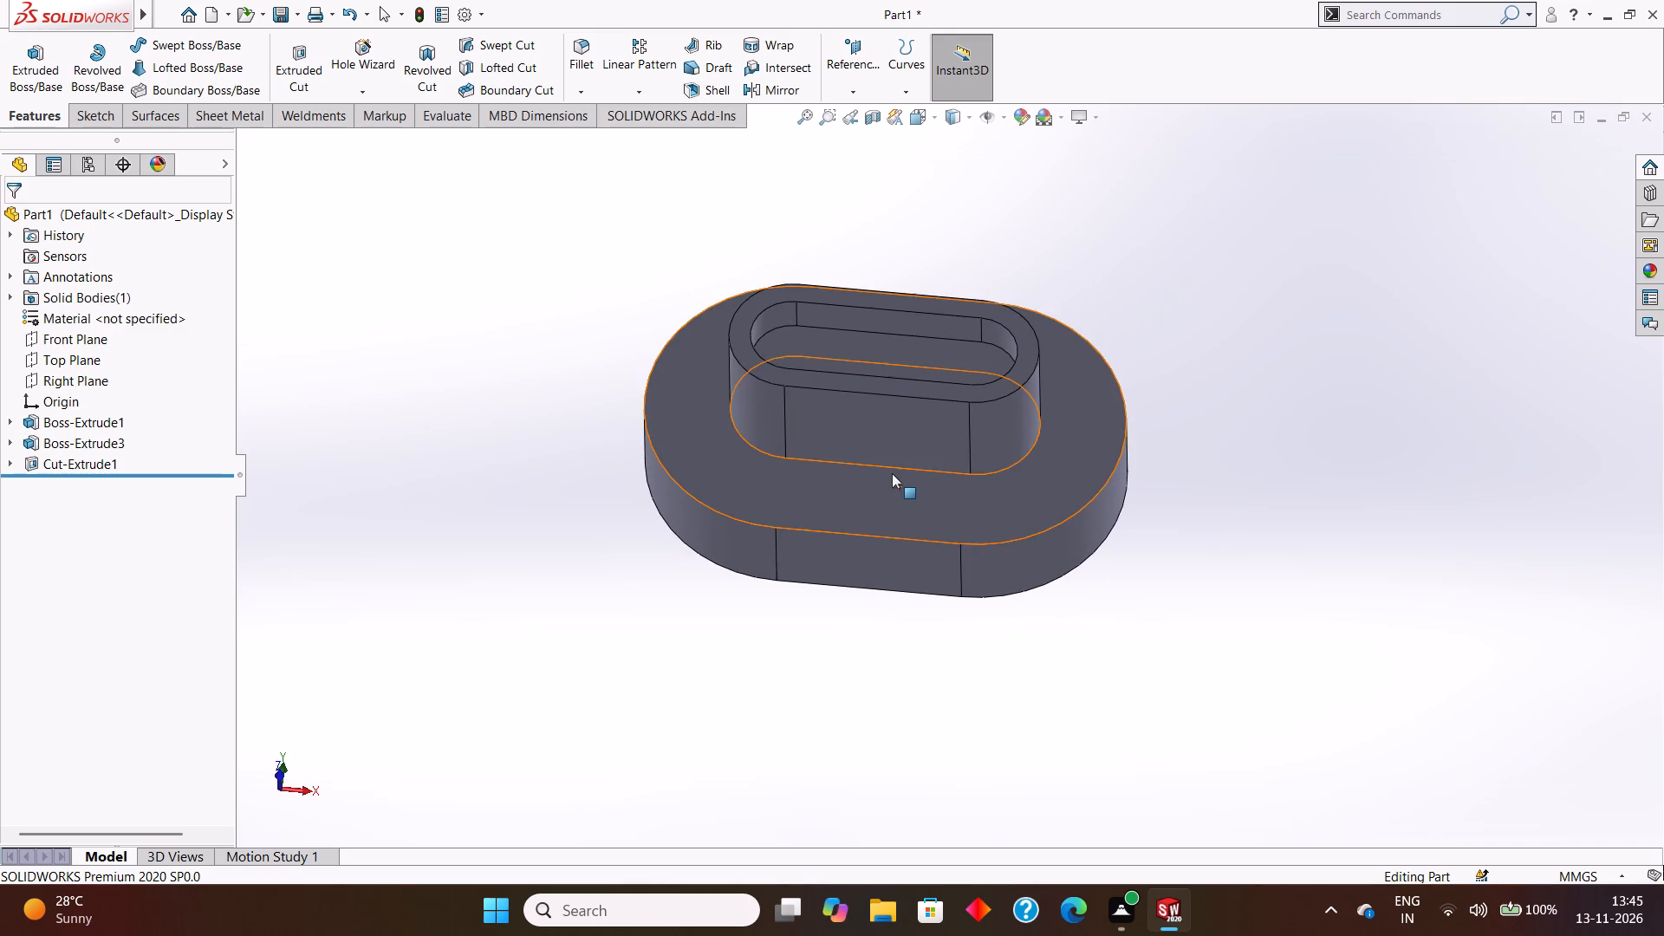
middle_click(892, 473)
scroll(893, 478, down, 1)
middle_drag(896, 468, 897, 480)
scroll(897, 479, up, 1)
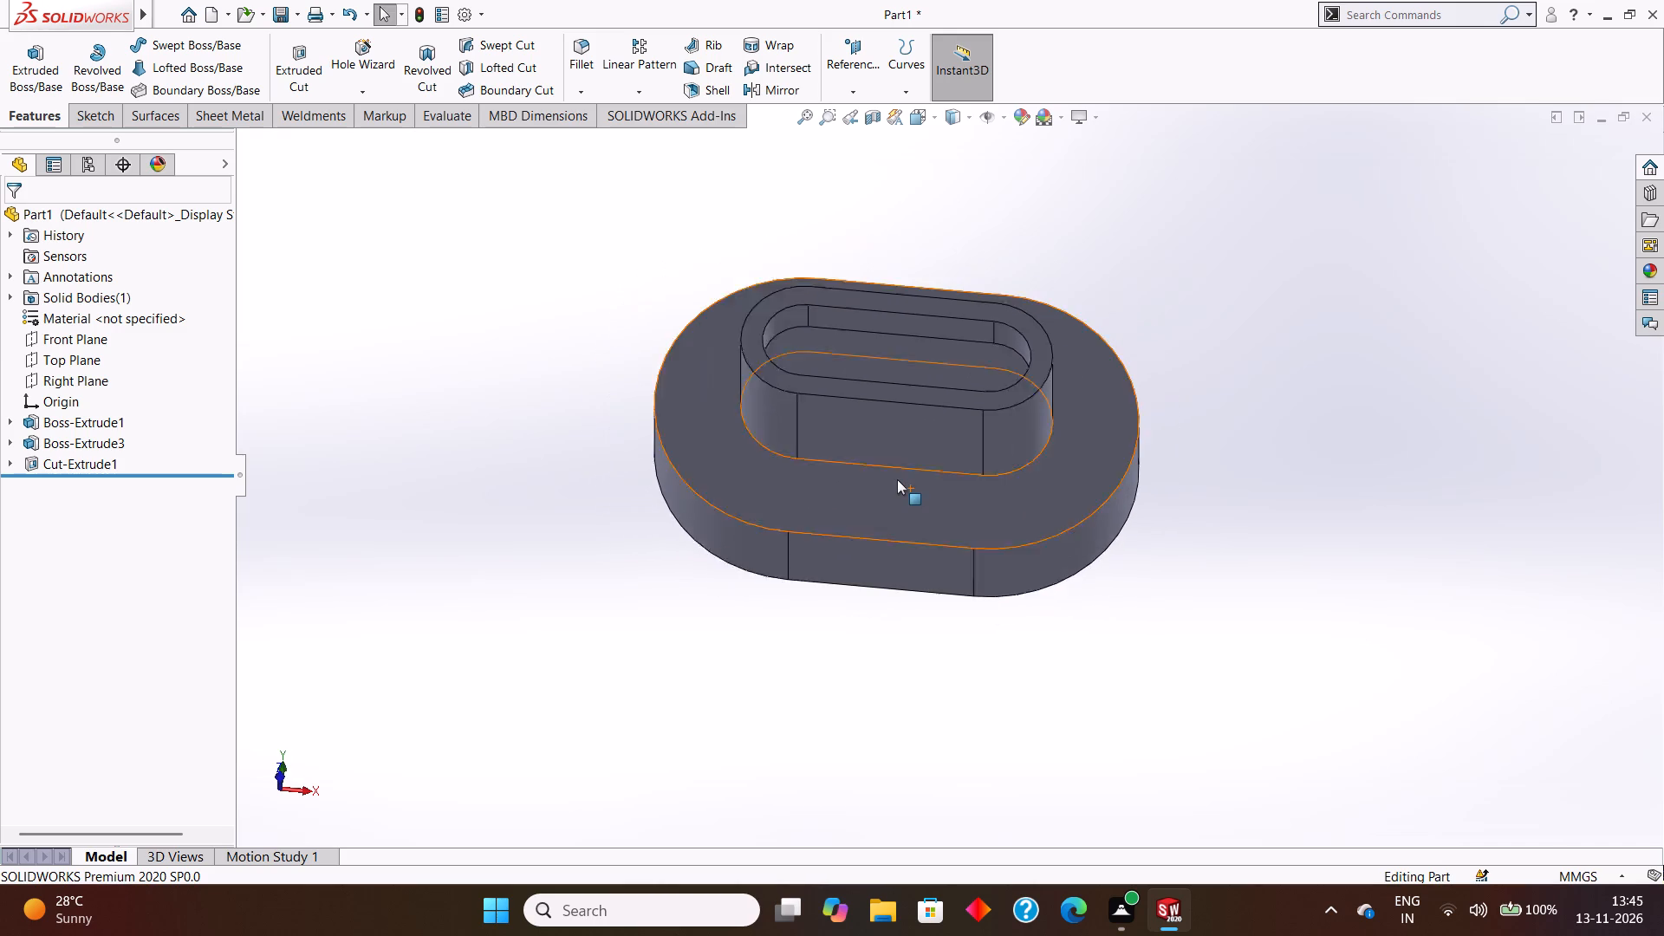
scroll(897, 479, up, 1)
middle_drag(896, 478, 901, 491)
scroll(901, 486, down, 1)
middle_click(902, 489)
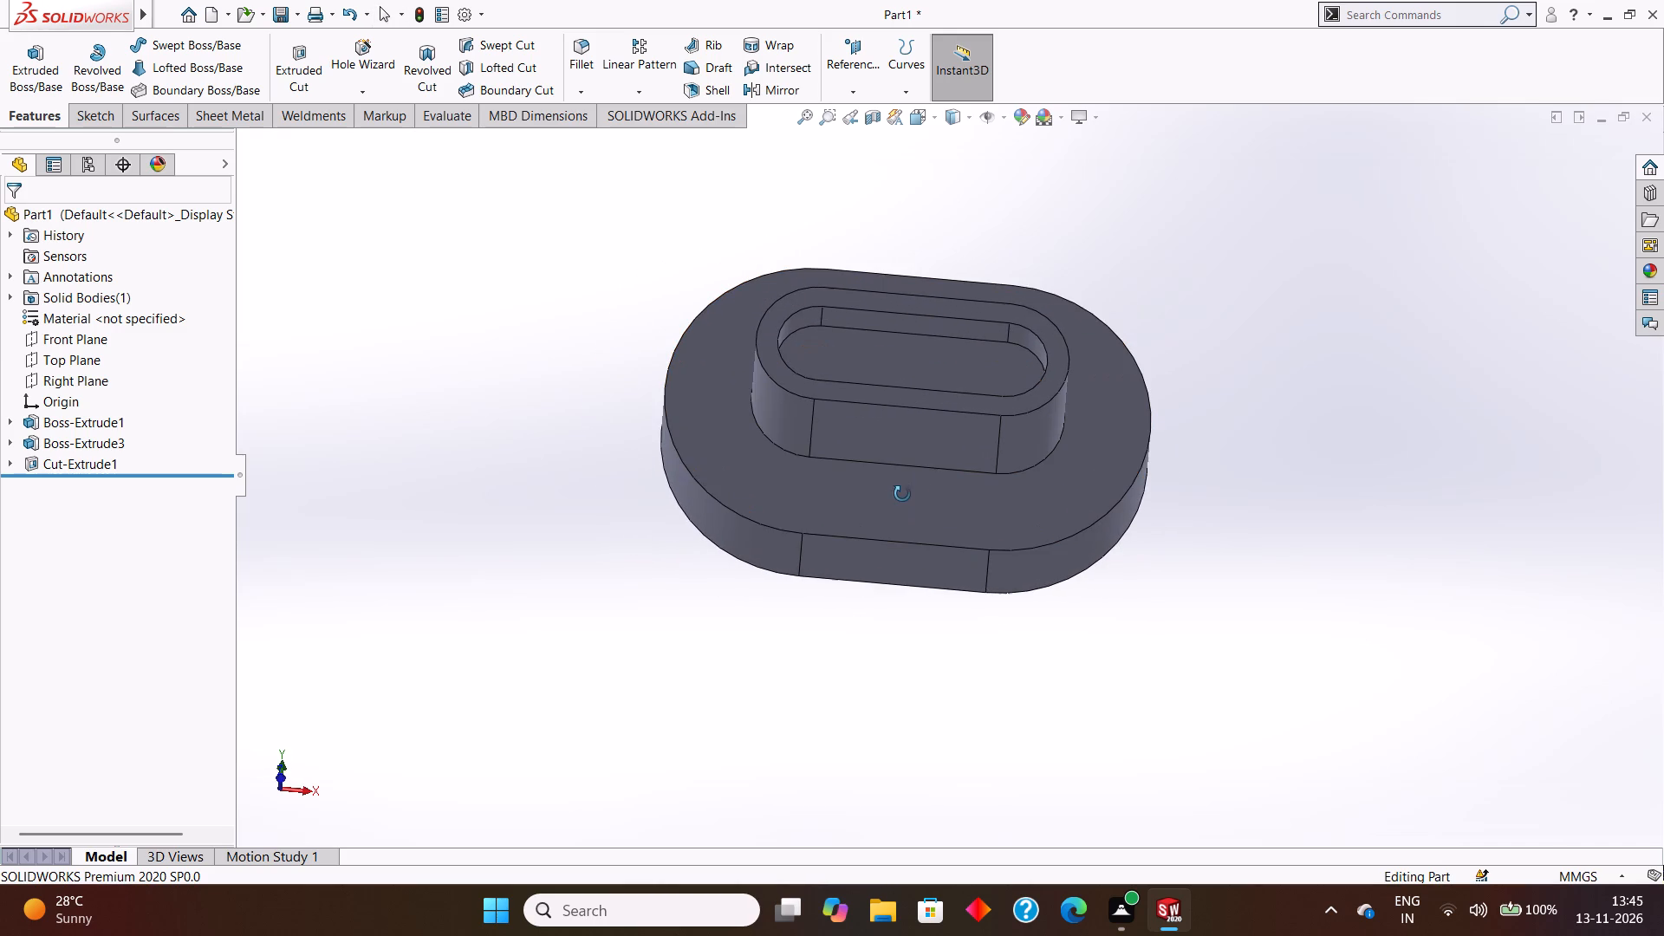
middle_drag(894, 477, 898, 491)
scroll(897, 483, down, 1)
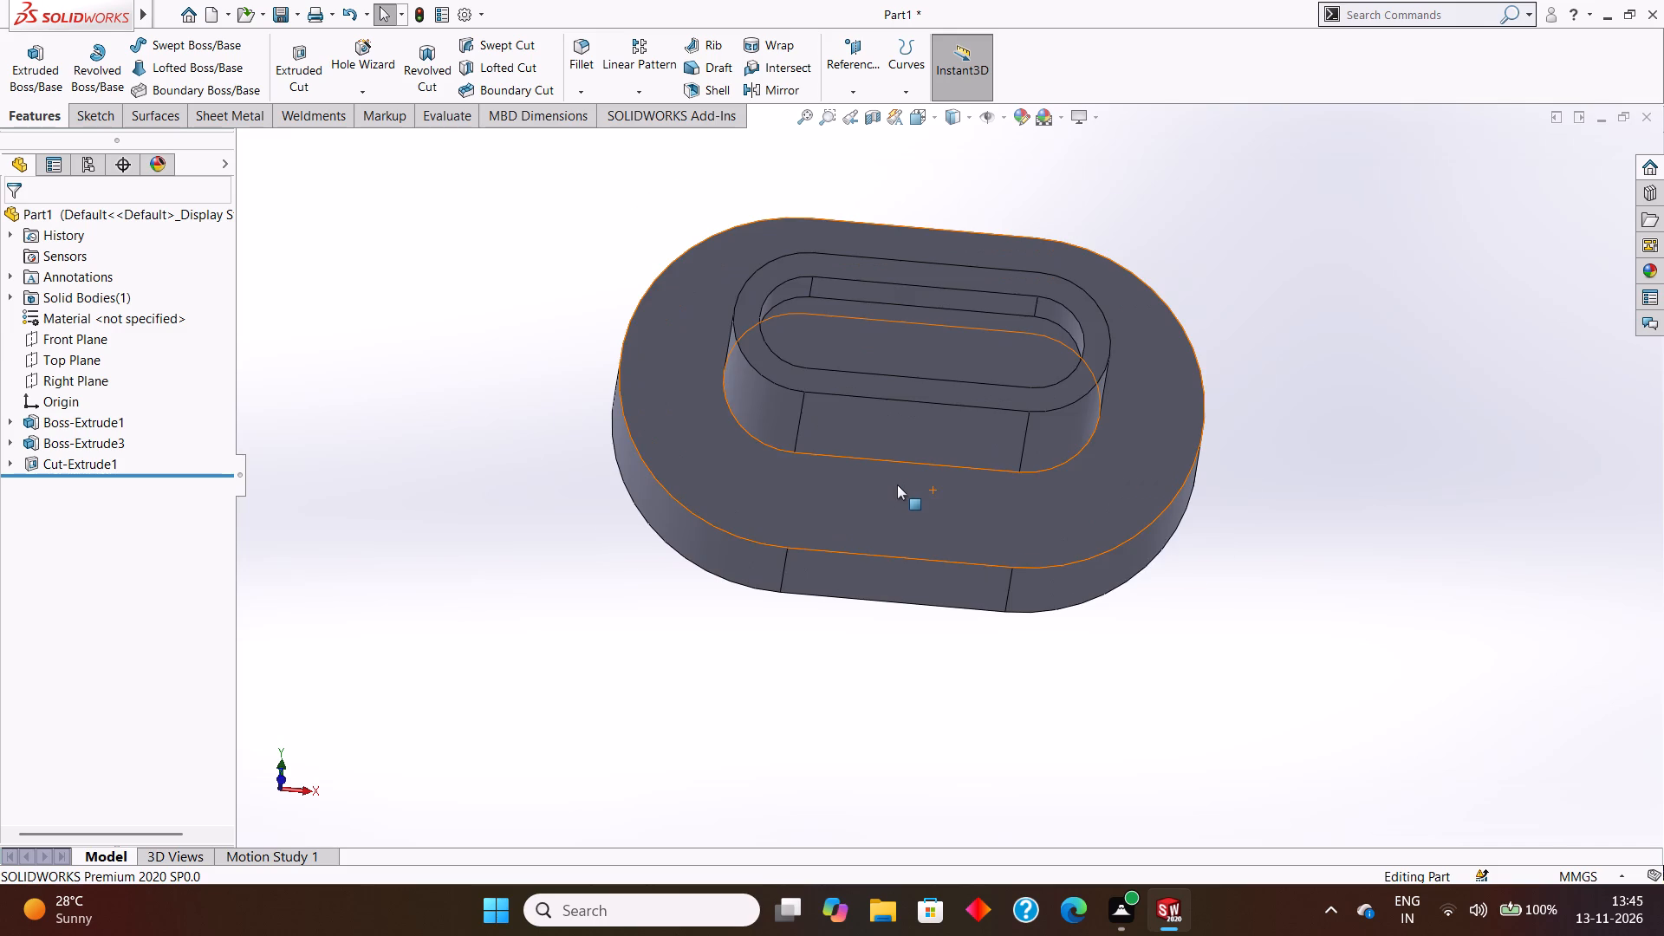
scroll(897, 484, down, 1)
middle_drag(899, 470, 894, 445)
scroll(891, 471, down, 1)
scroll(922, 451, up, 2)
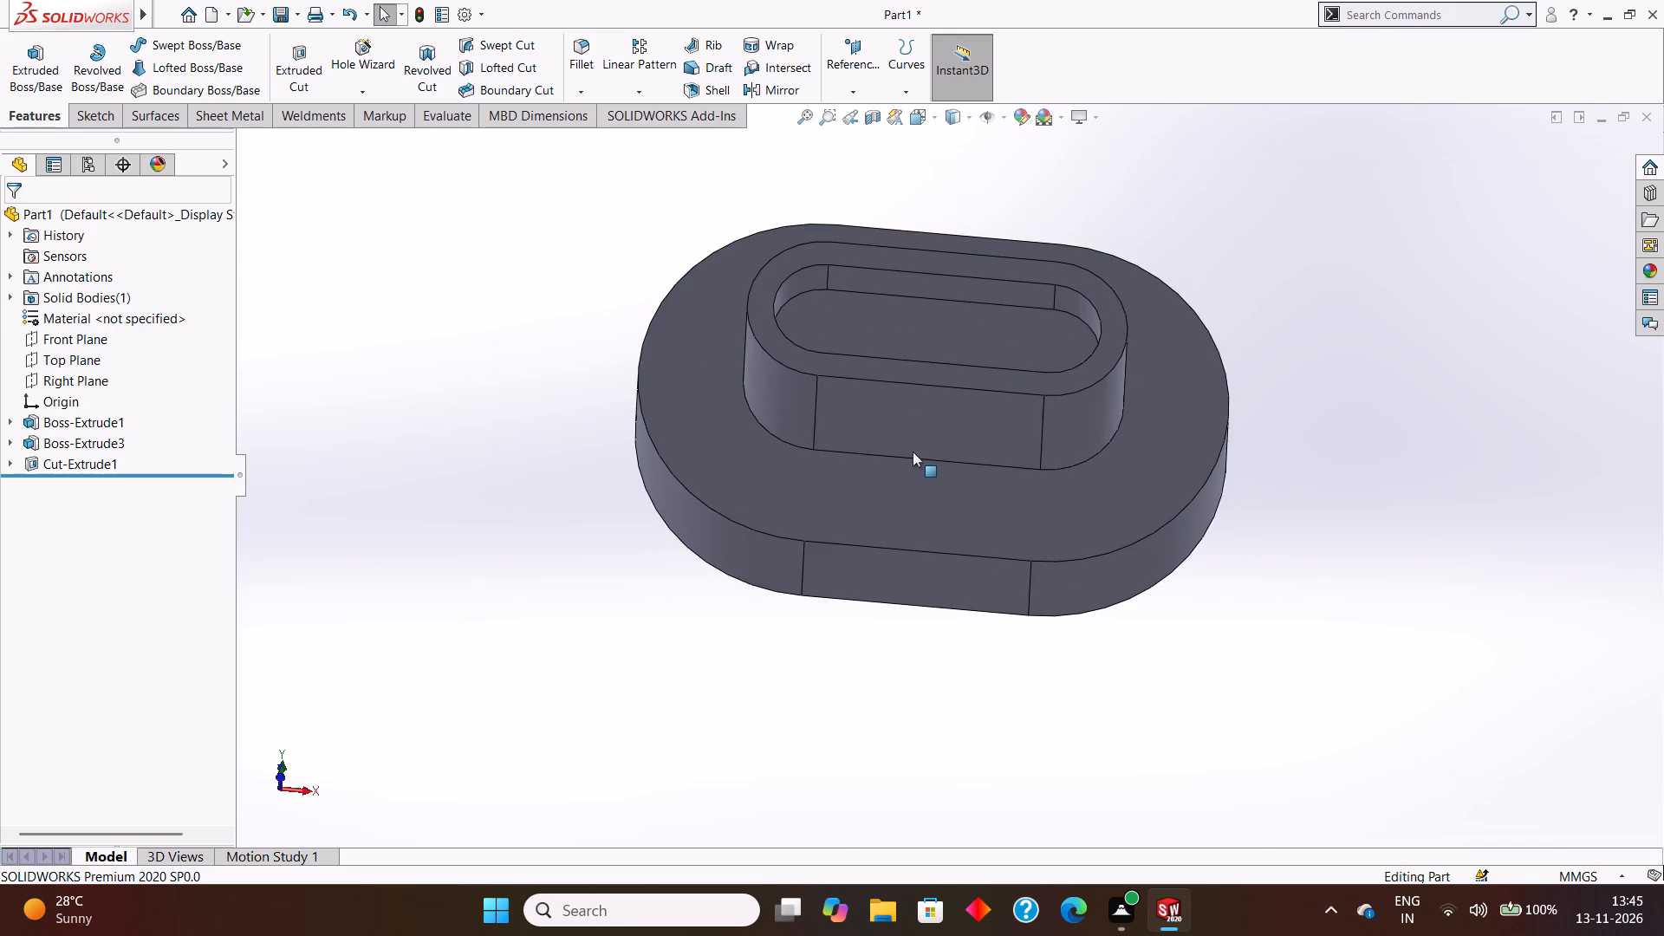
Open a new sketch on the base body's flat face surrounding the slot boss.
click(863, 499)
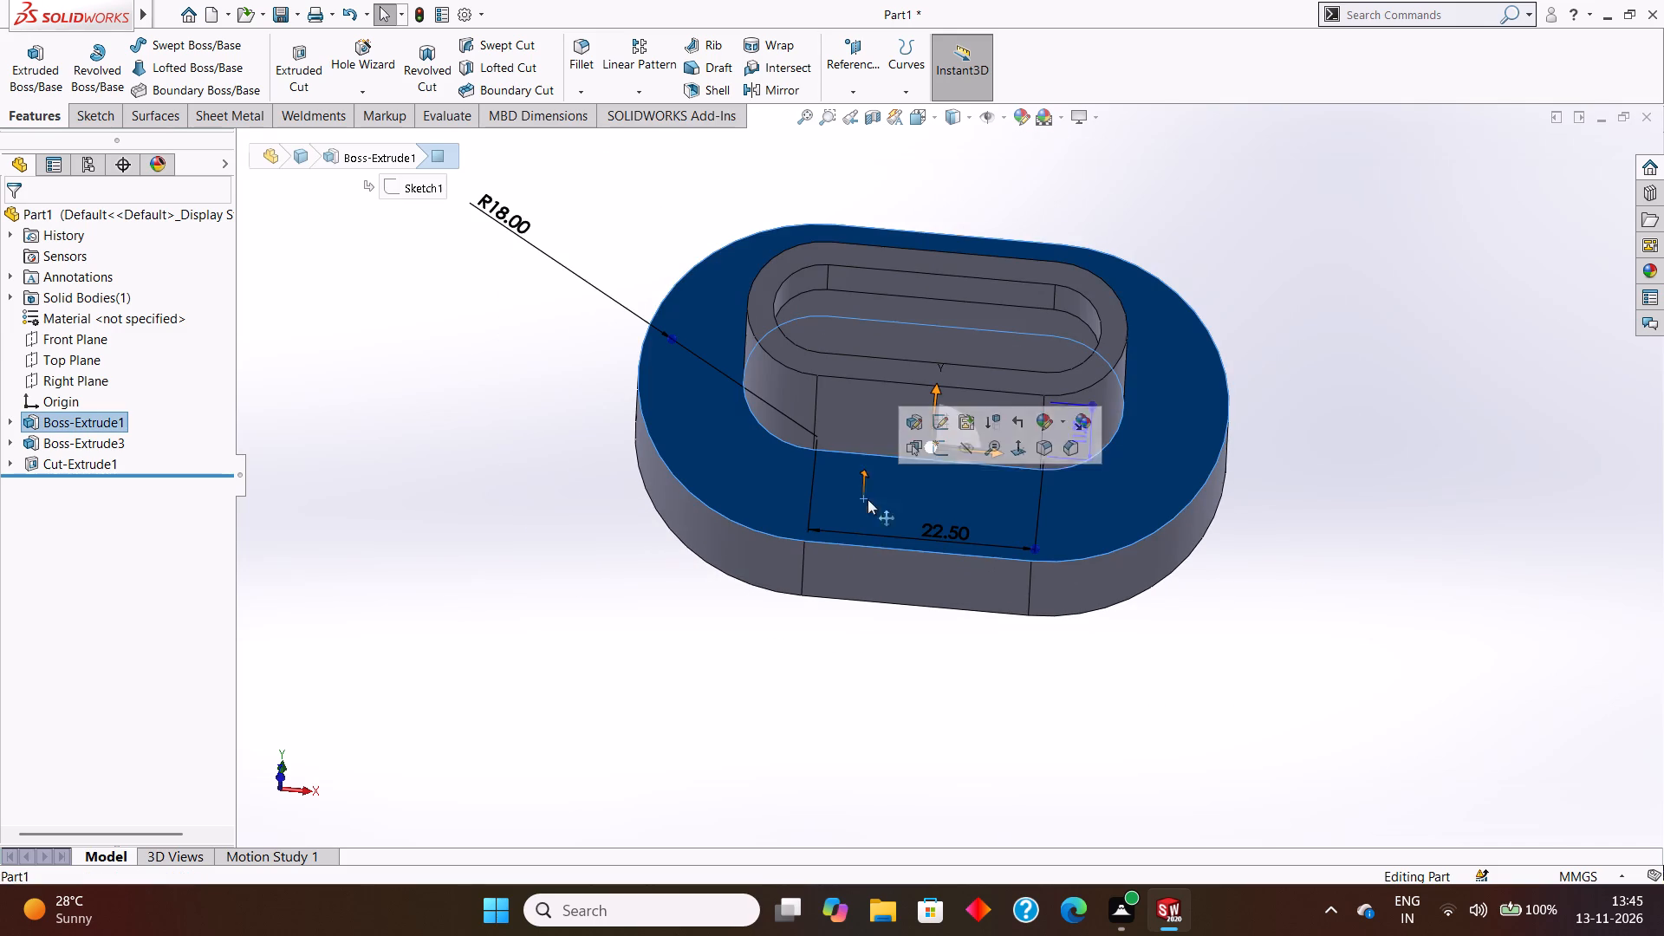
click(933, 452)
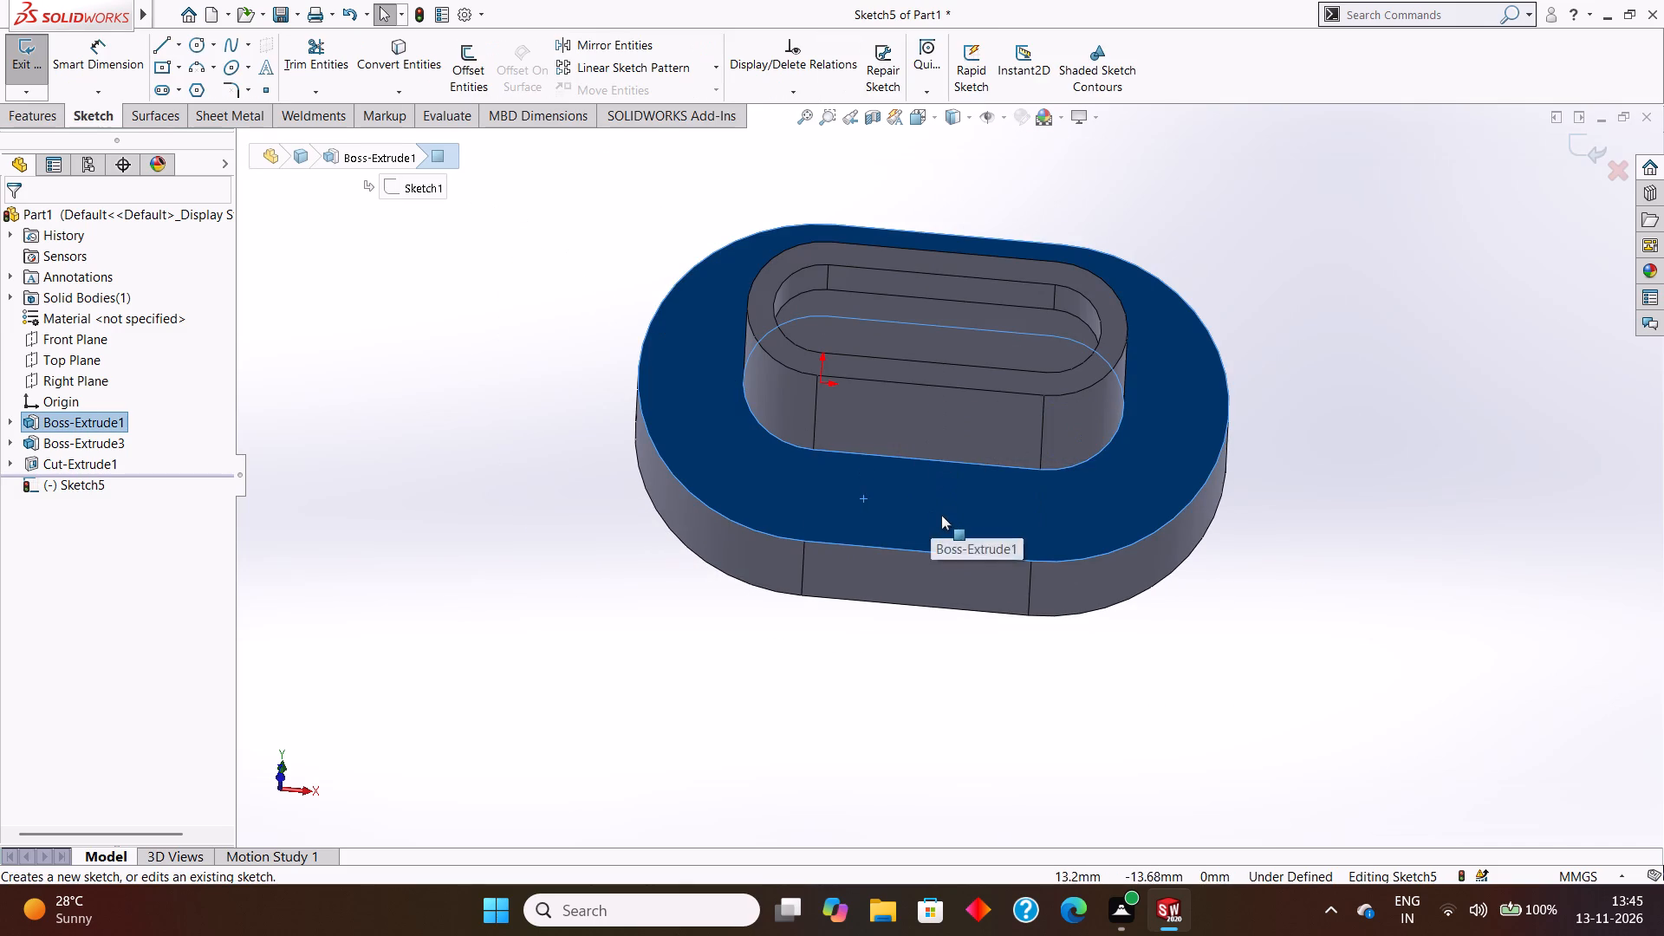
key(ctrl+8)
key(Escape)
key(Escape)
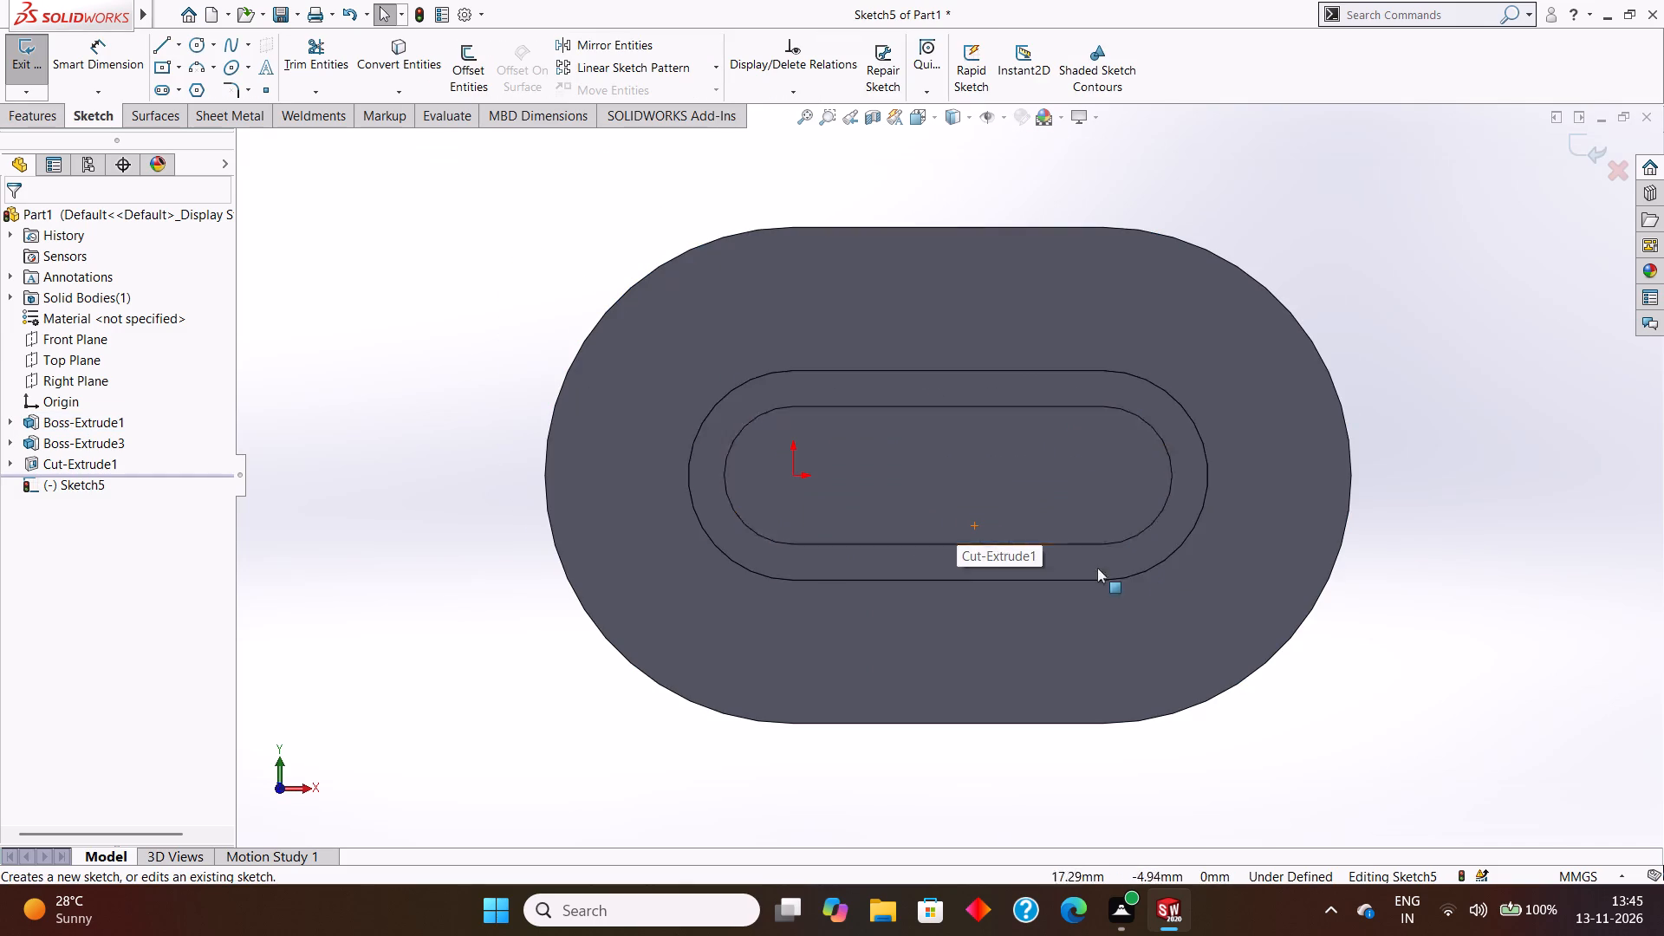
key(Escape)
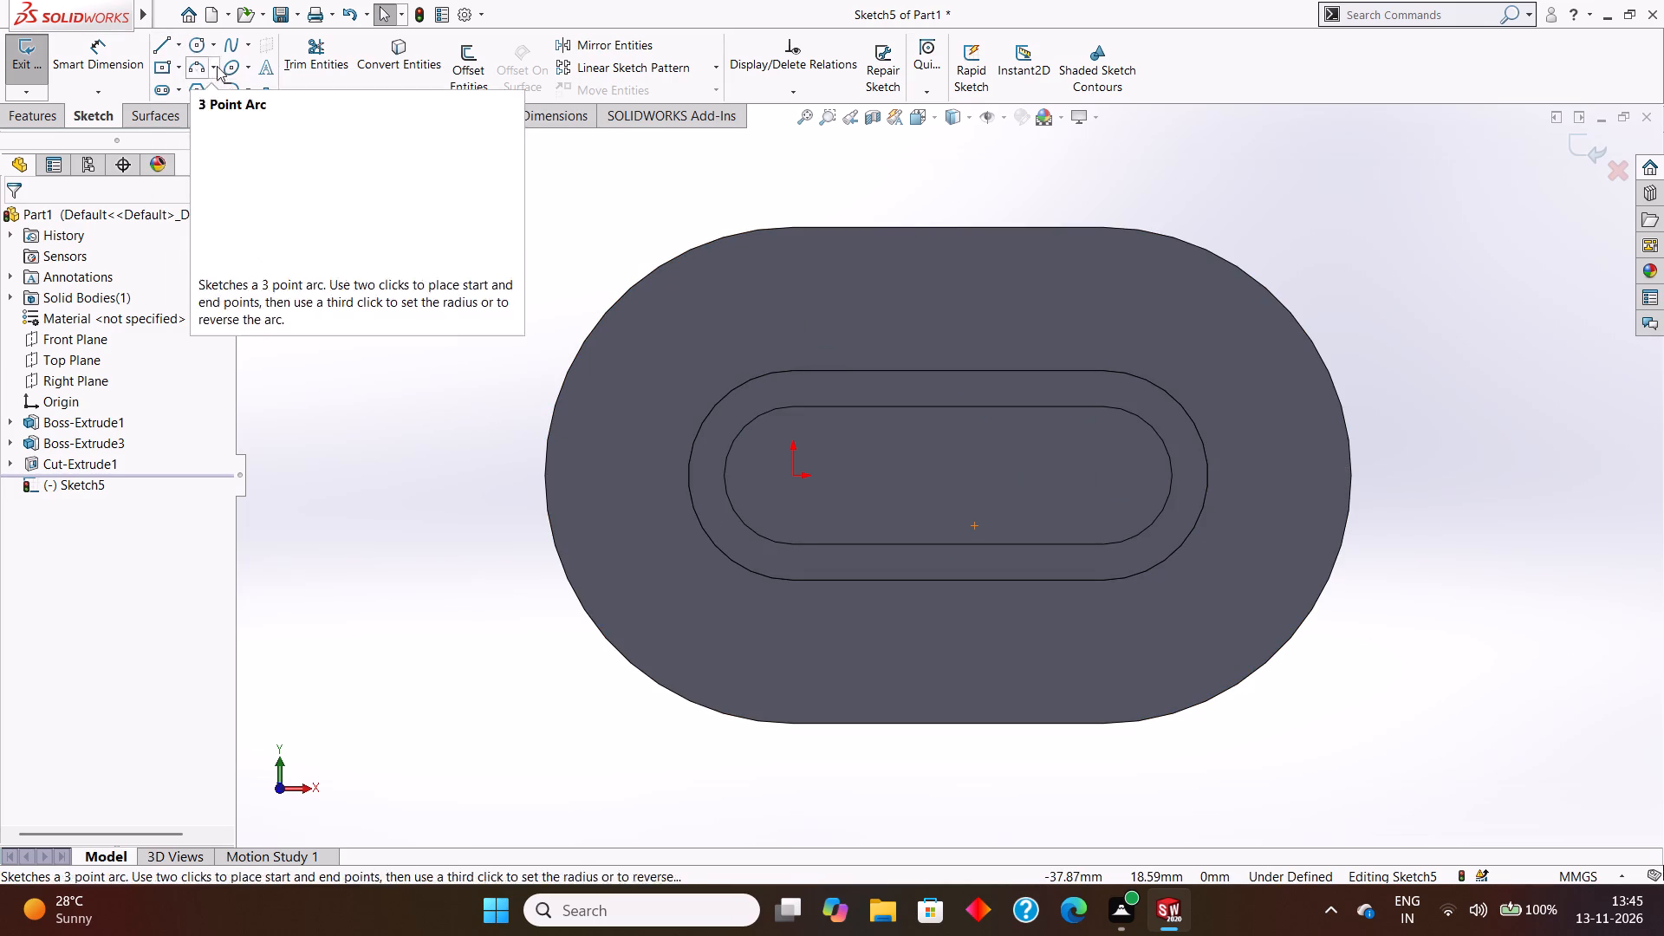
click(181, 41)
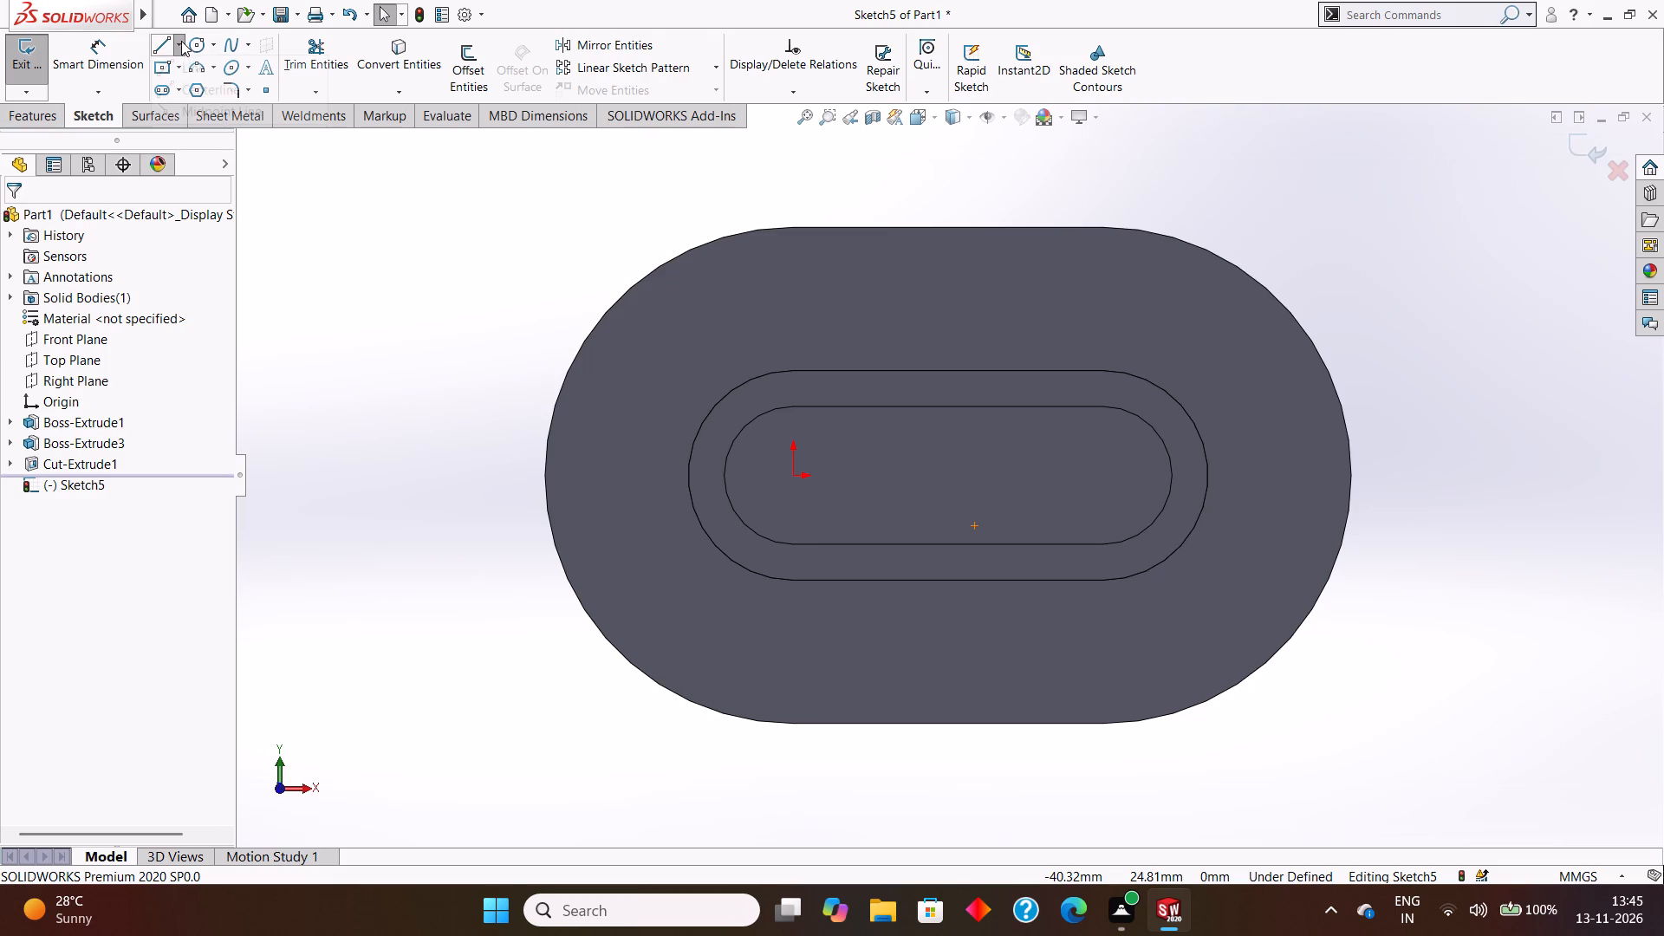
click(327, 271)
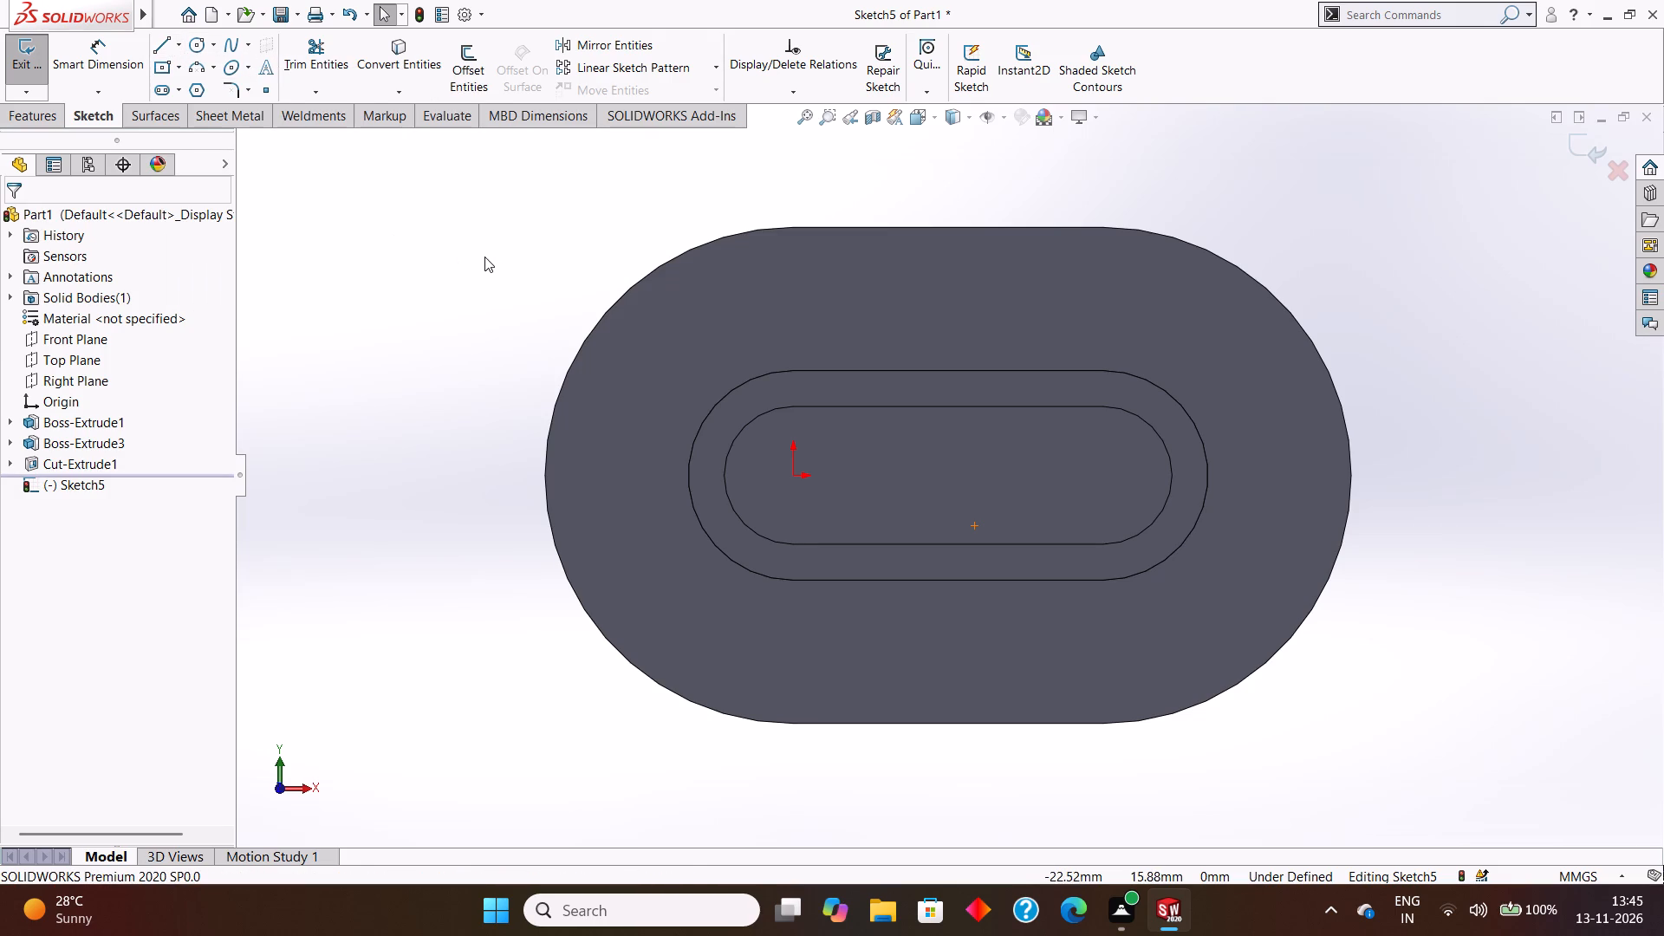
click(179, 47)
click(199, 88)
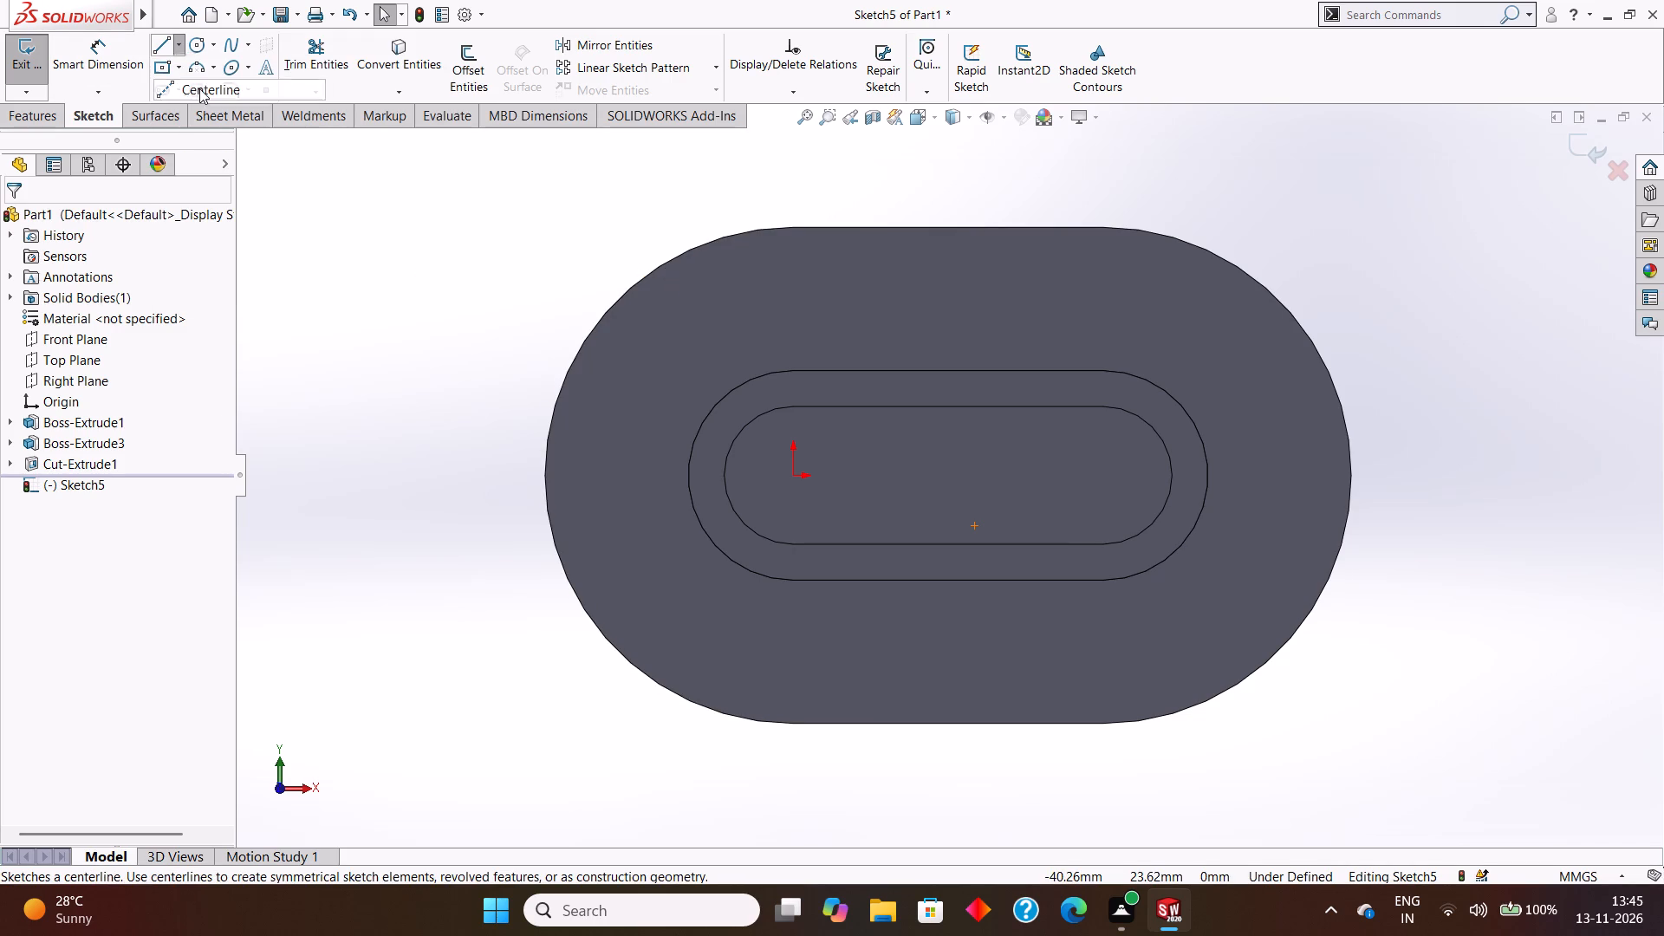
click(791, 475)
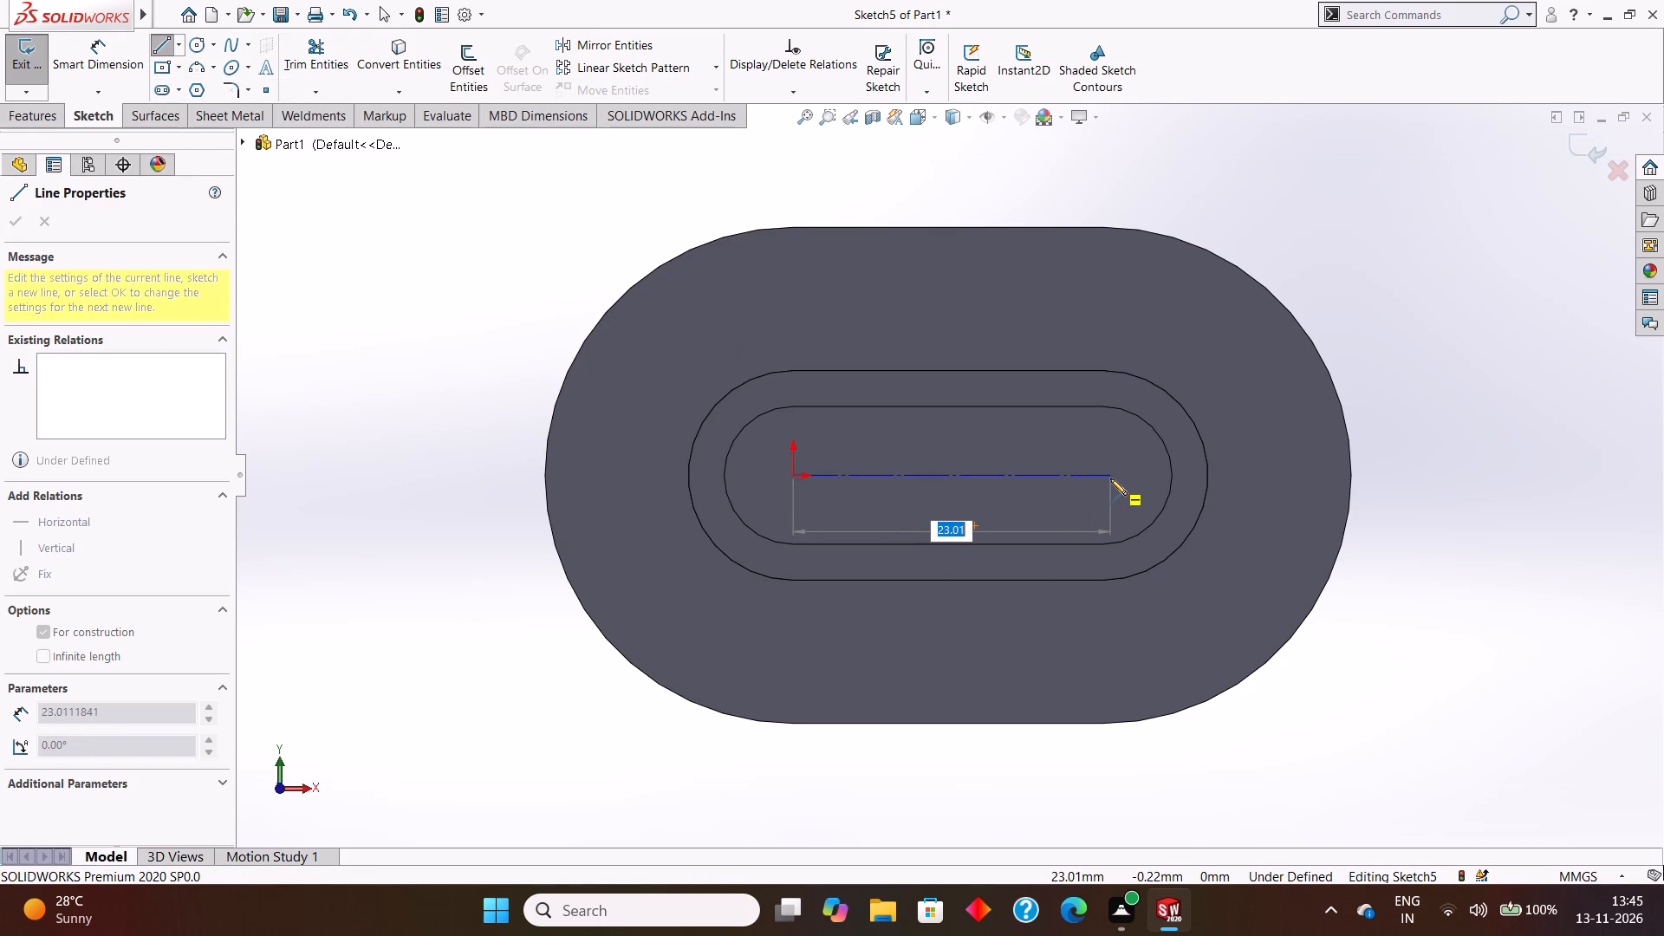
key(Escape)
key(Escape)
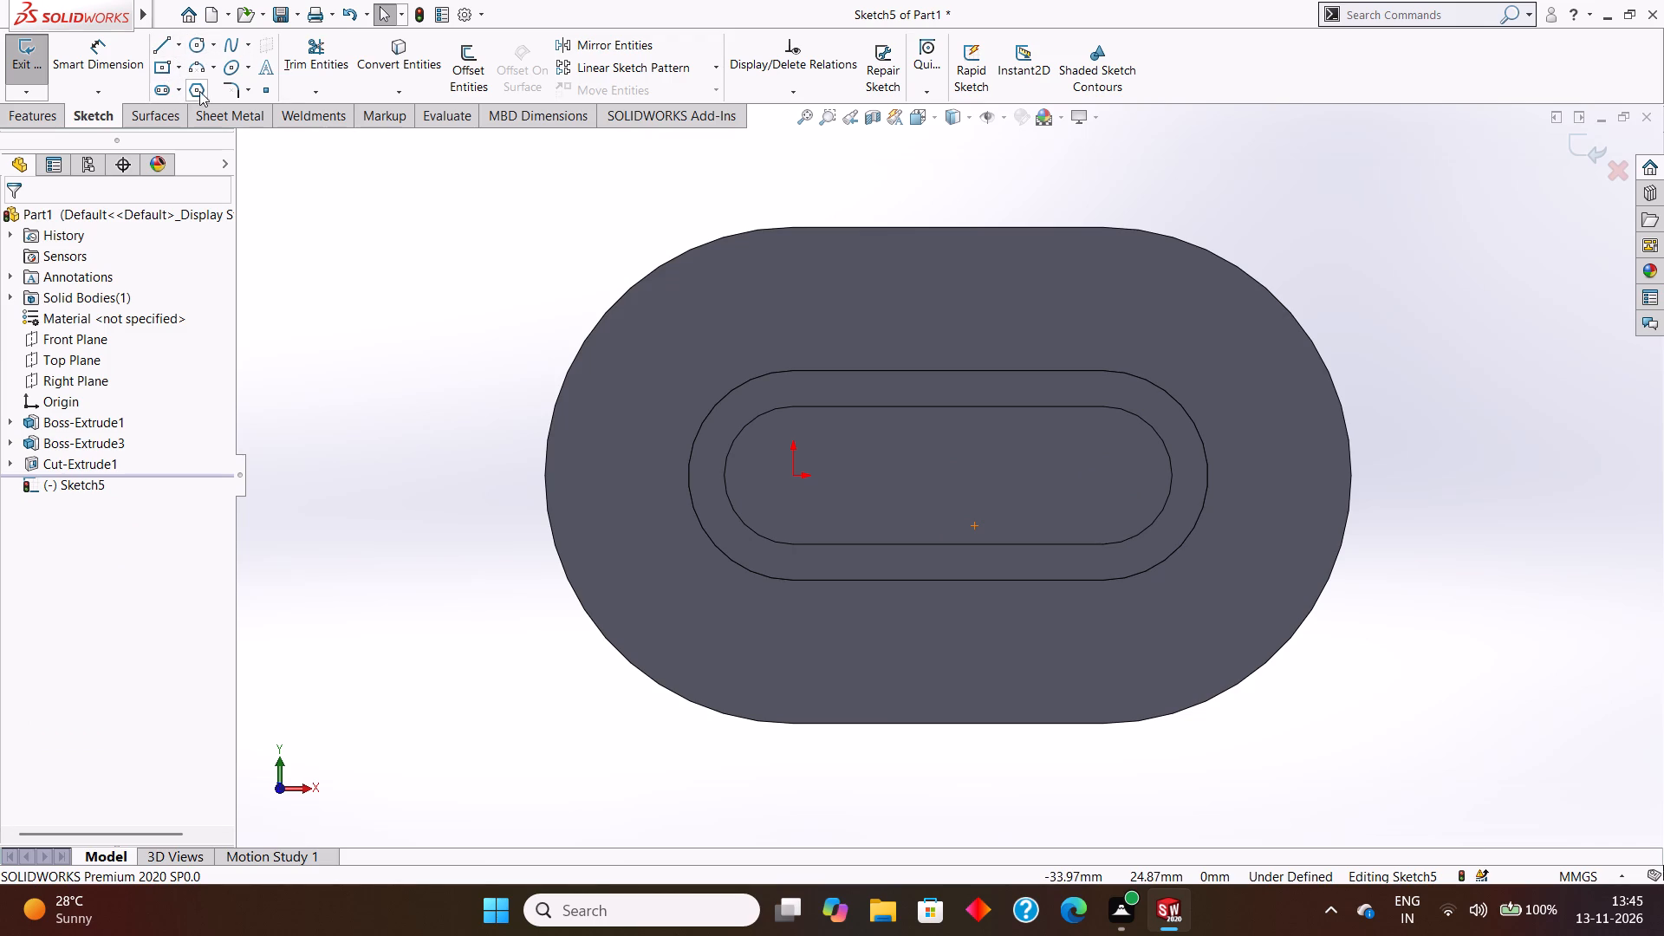
Sketch a straight slot about 23.84 mm wide around the boss, from the origin to the centre of the opposite end arc.
click(172, 88)
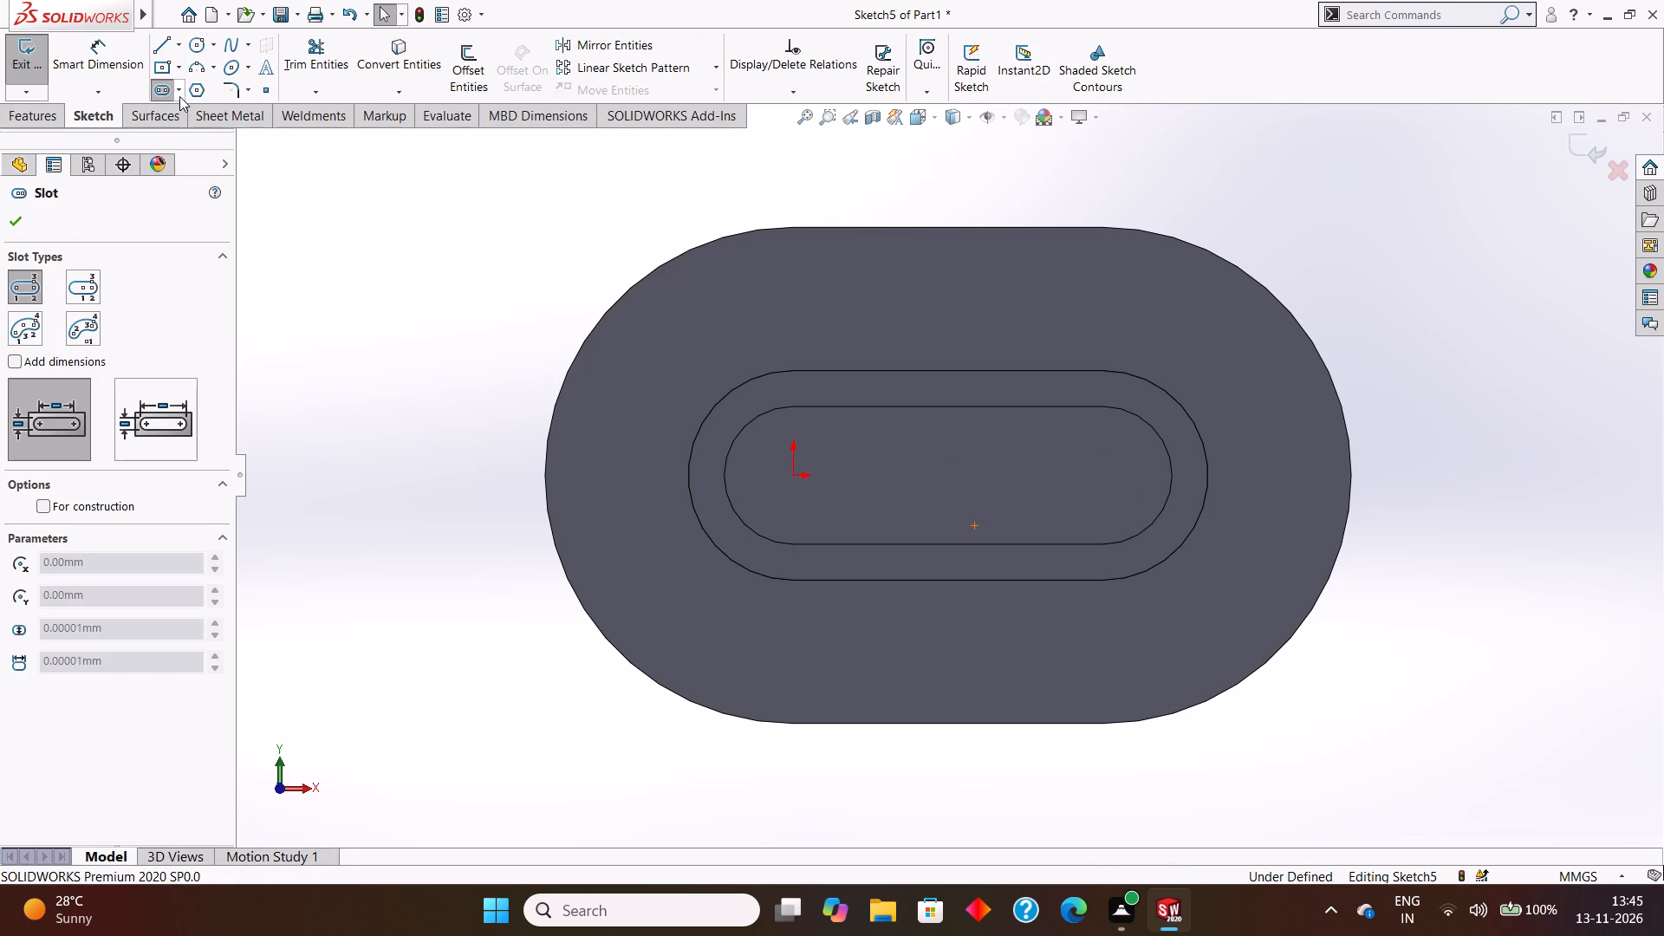
click(177, 90)
key(Escape)
key(Escape)
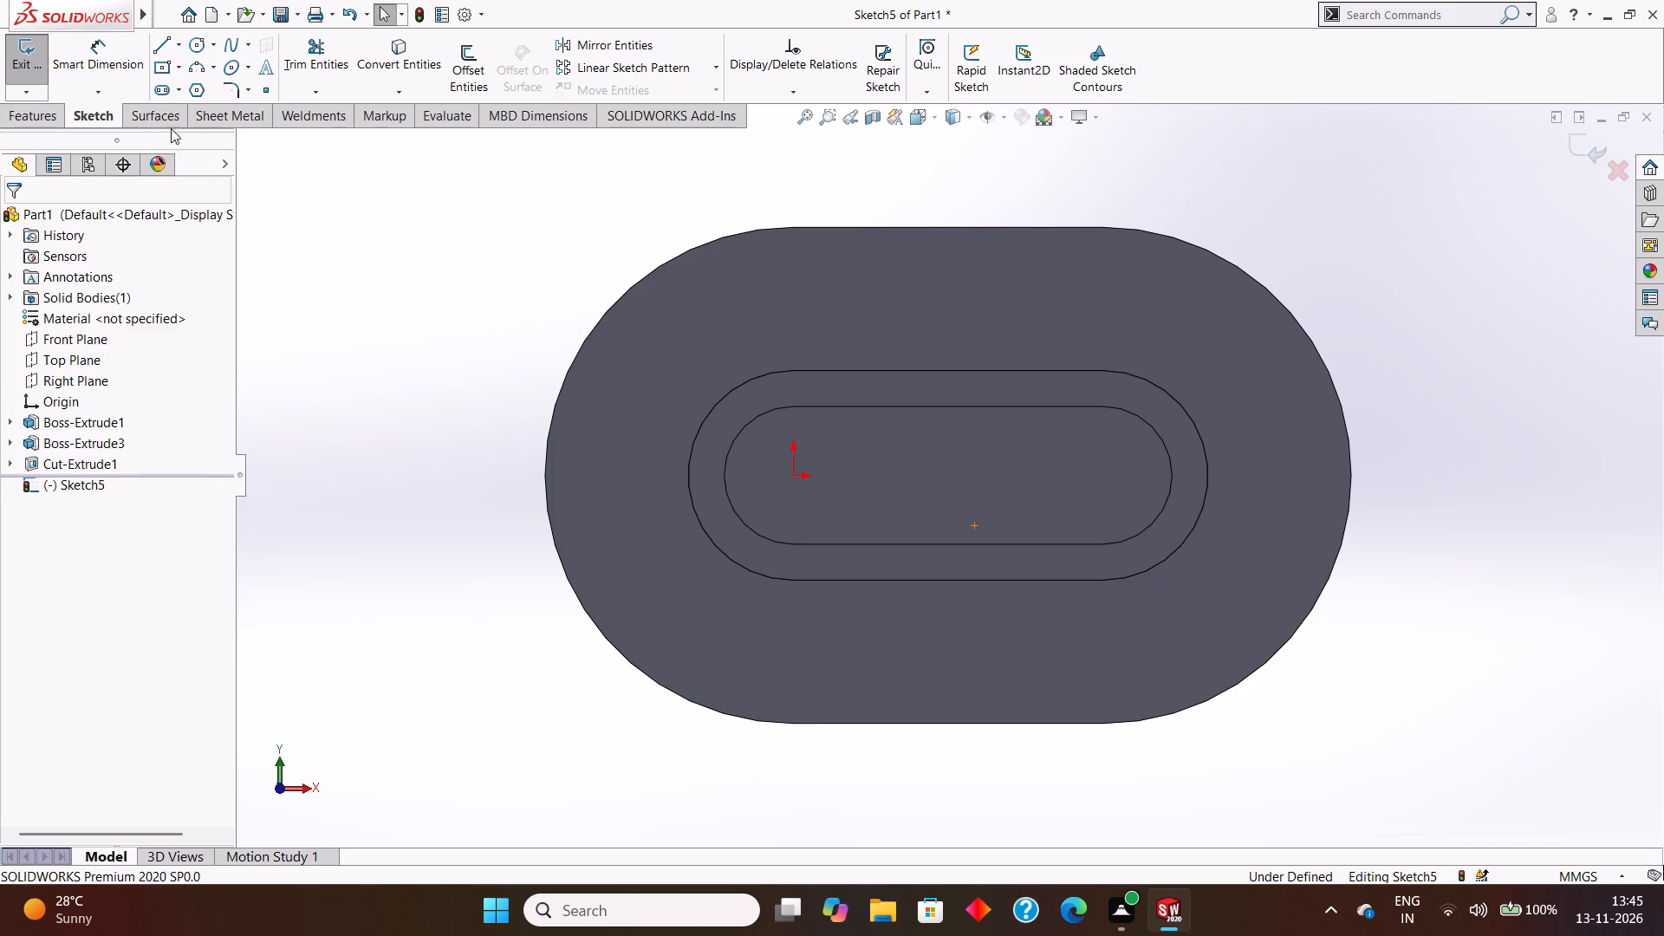
click(182, 86)
key(Escape)
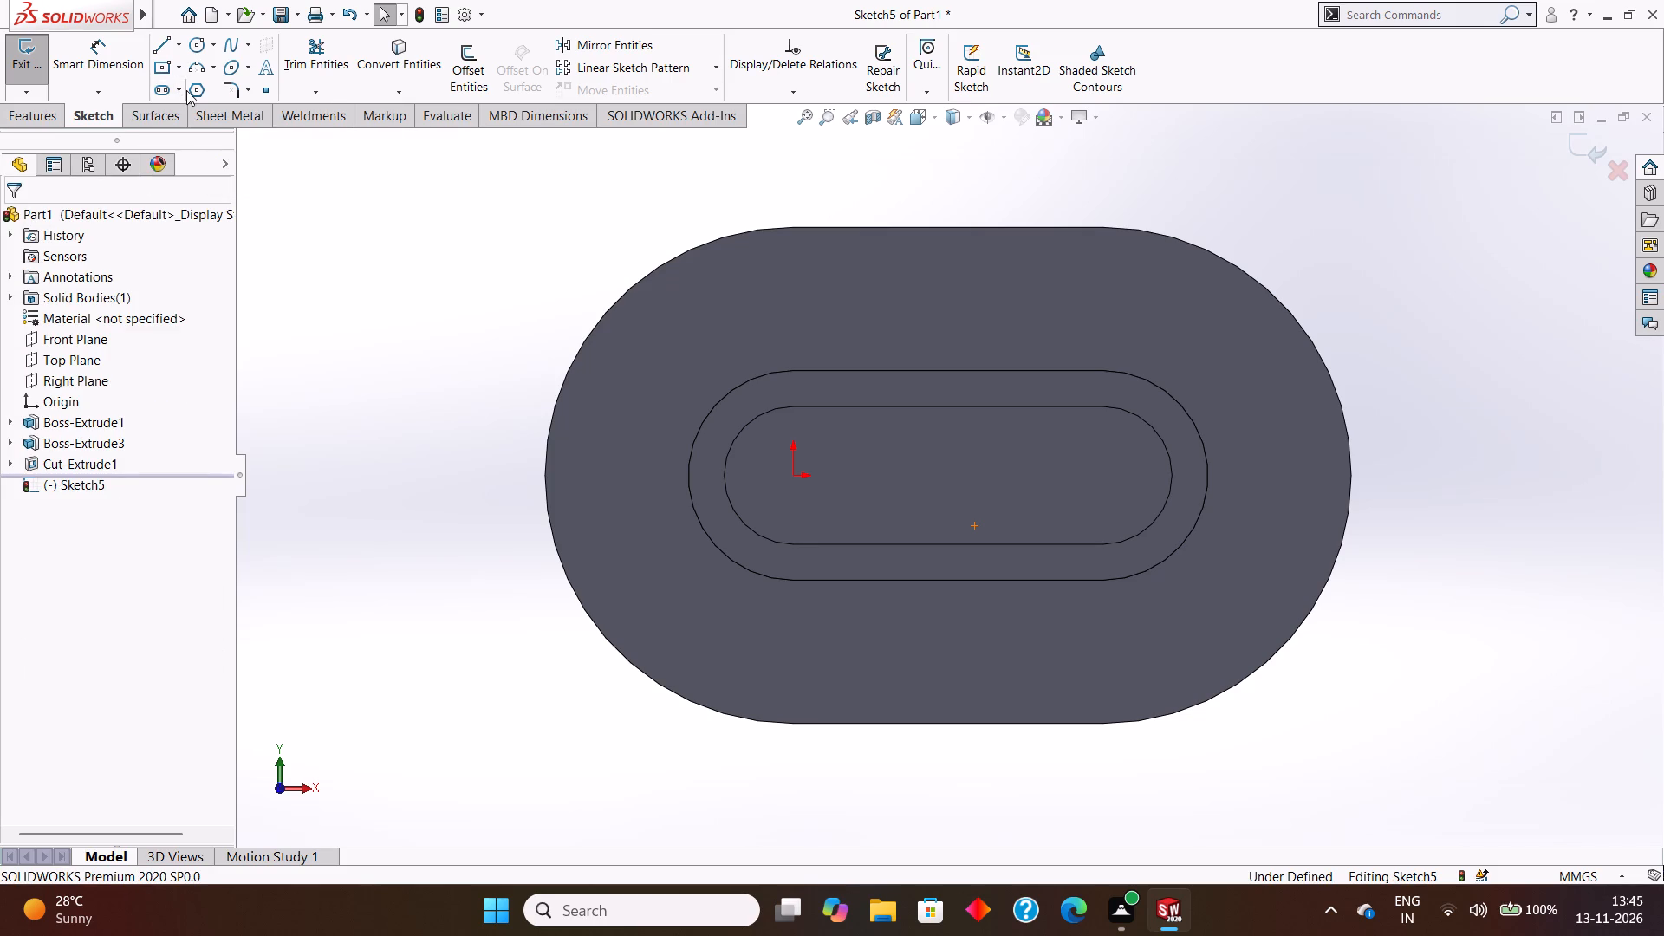
click(179, 89)
click(200, 107)
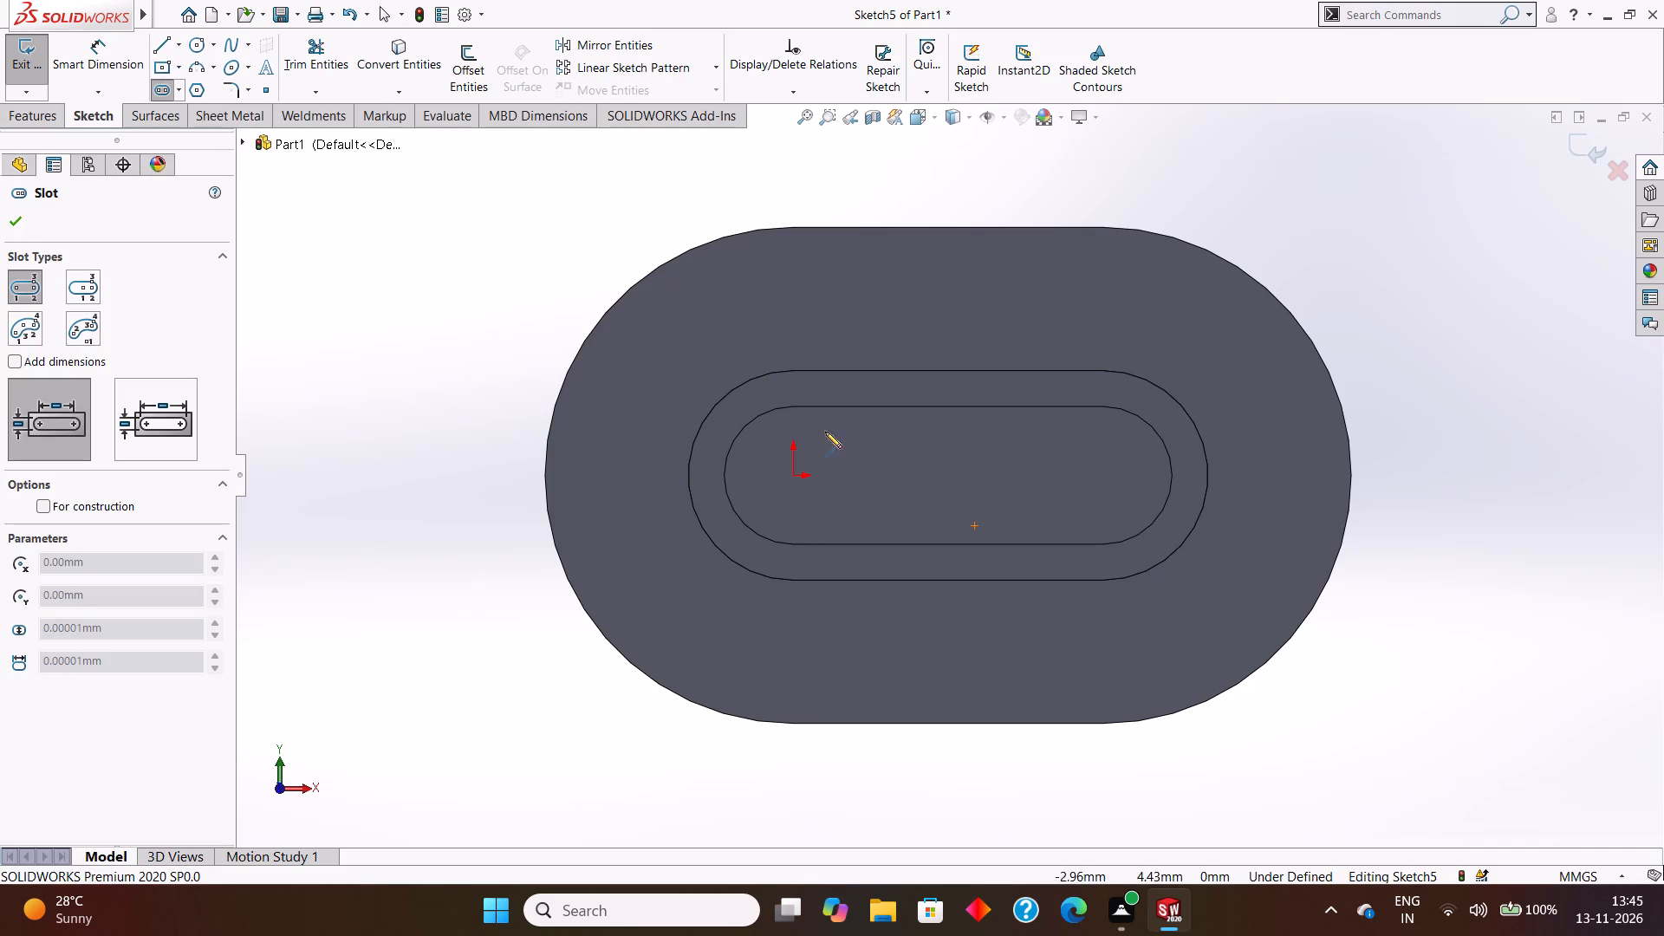
click(793, 473)
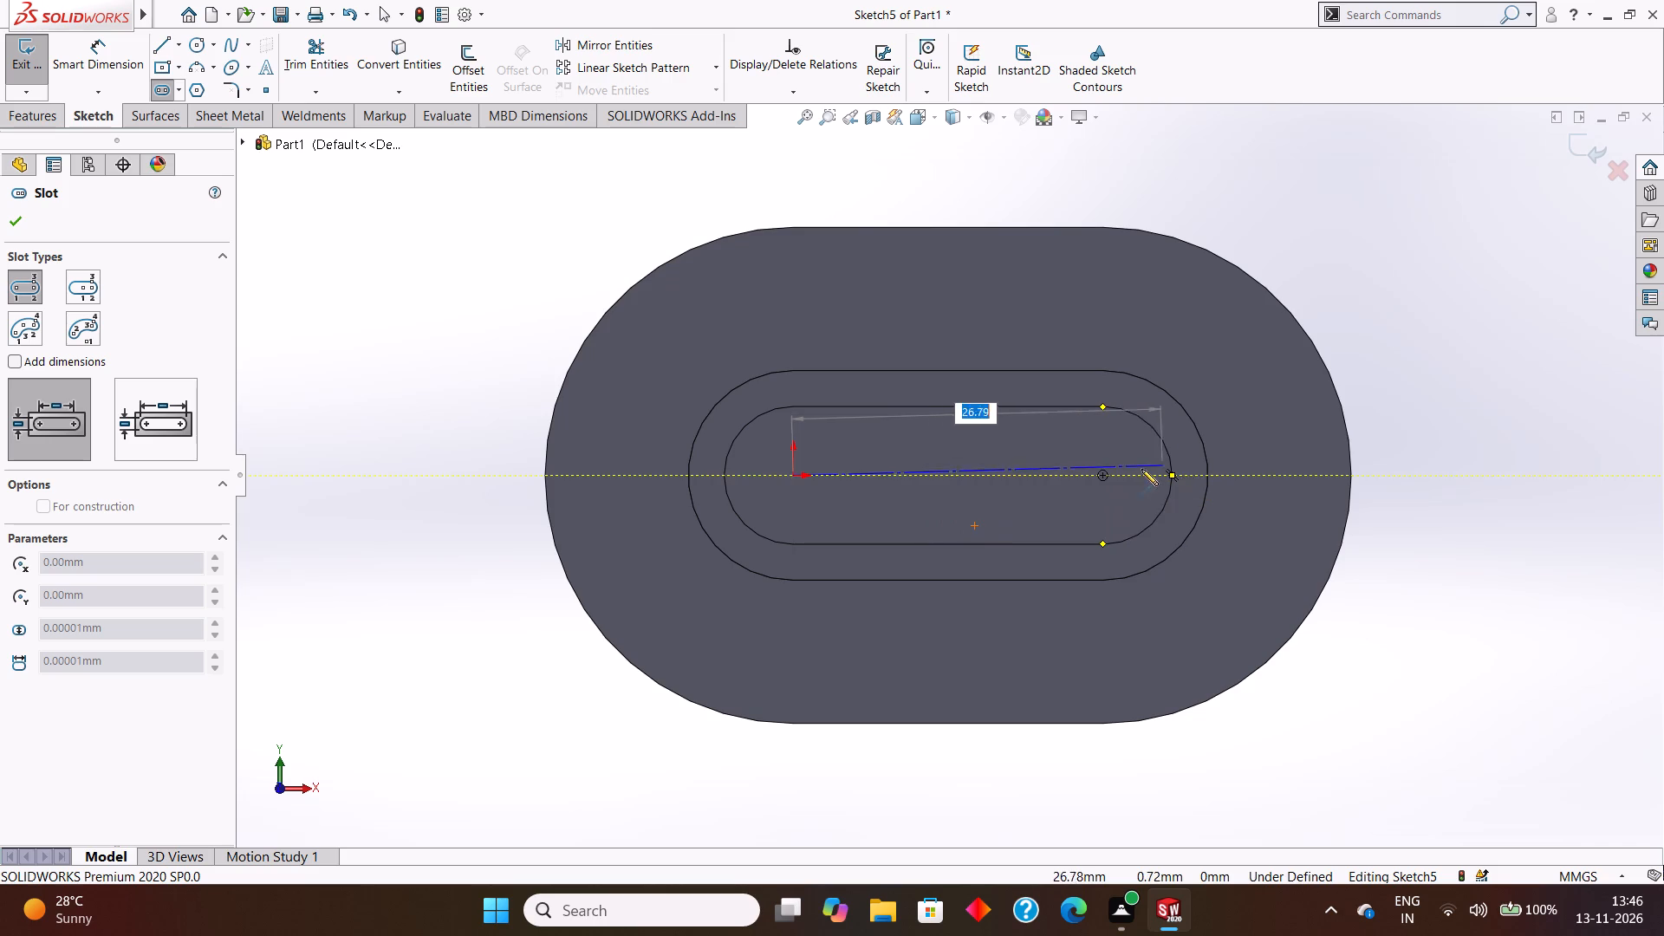
click(1105, 475)
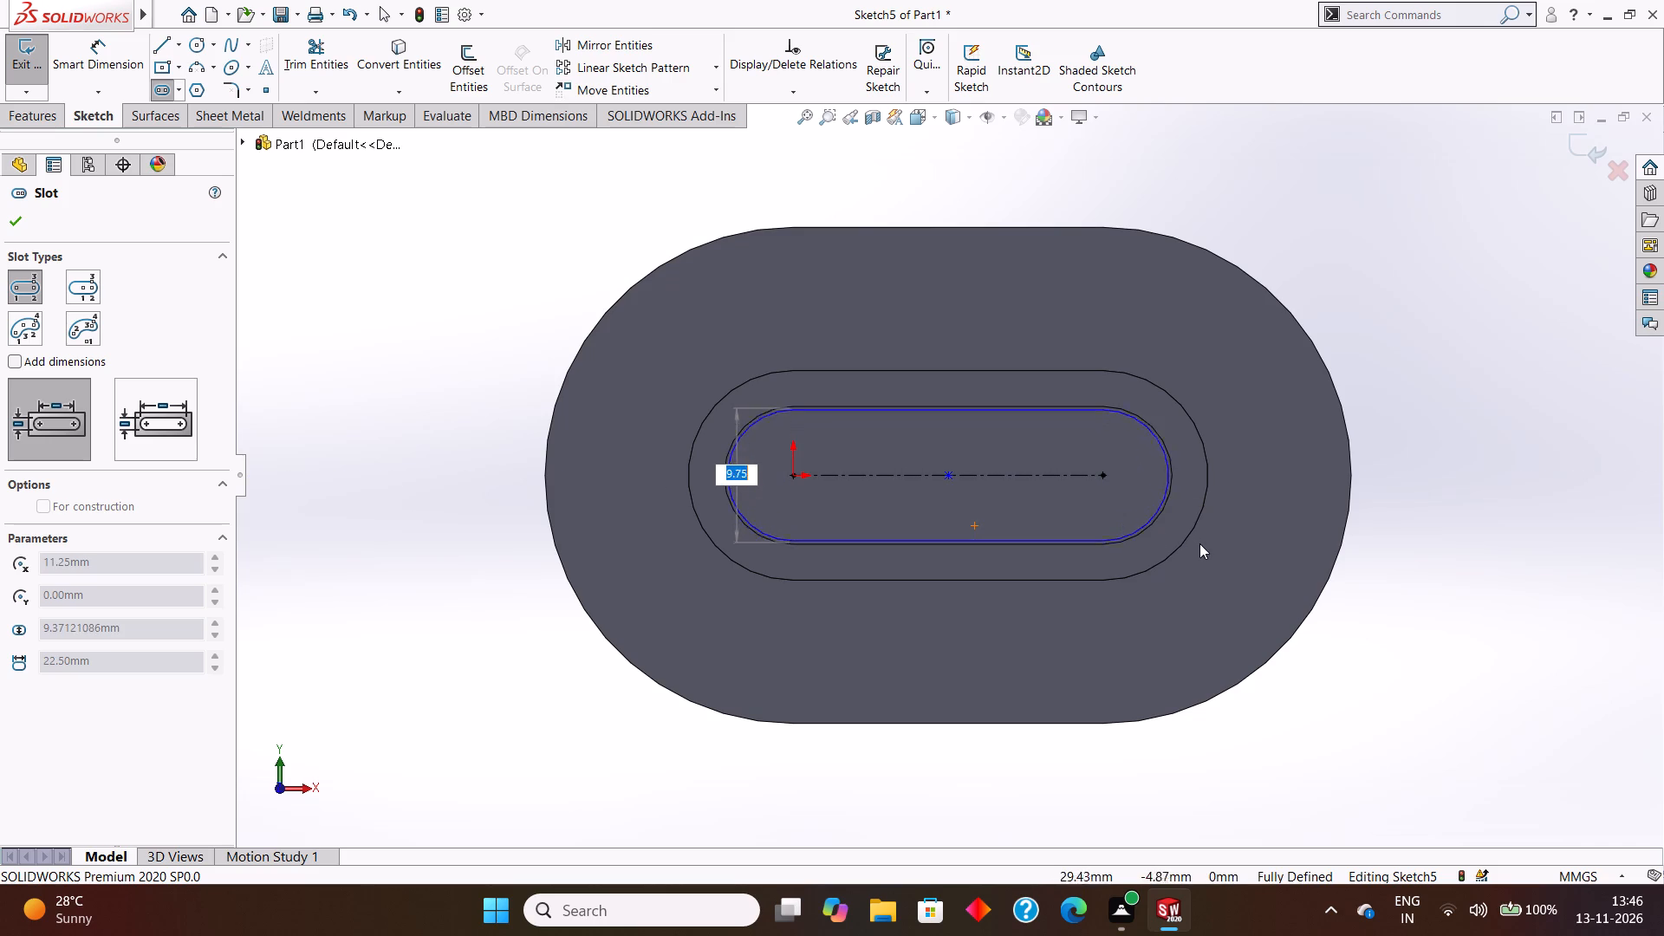
click(1385, 640)
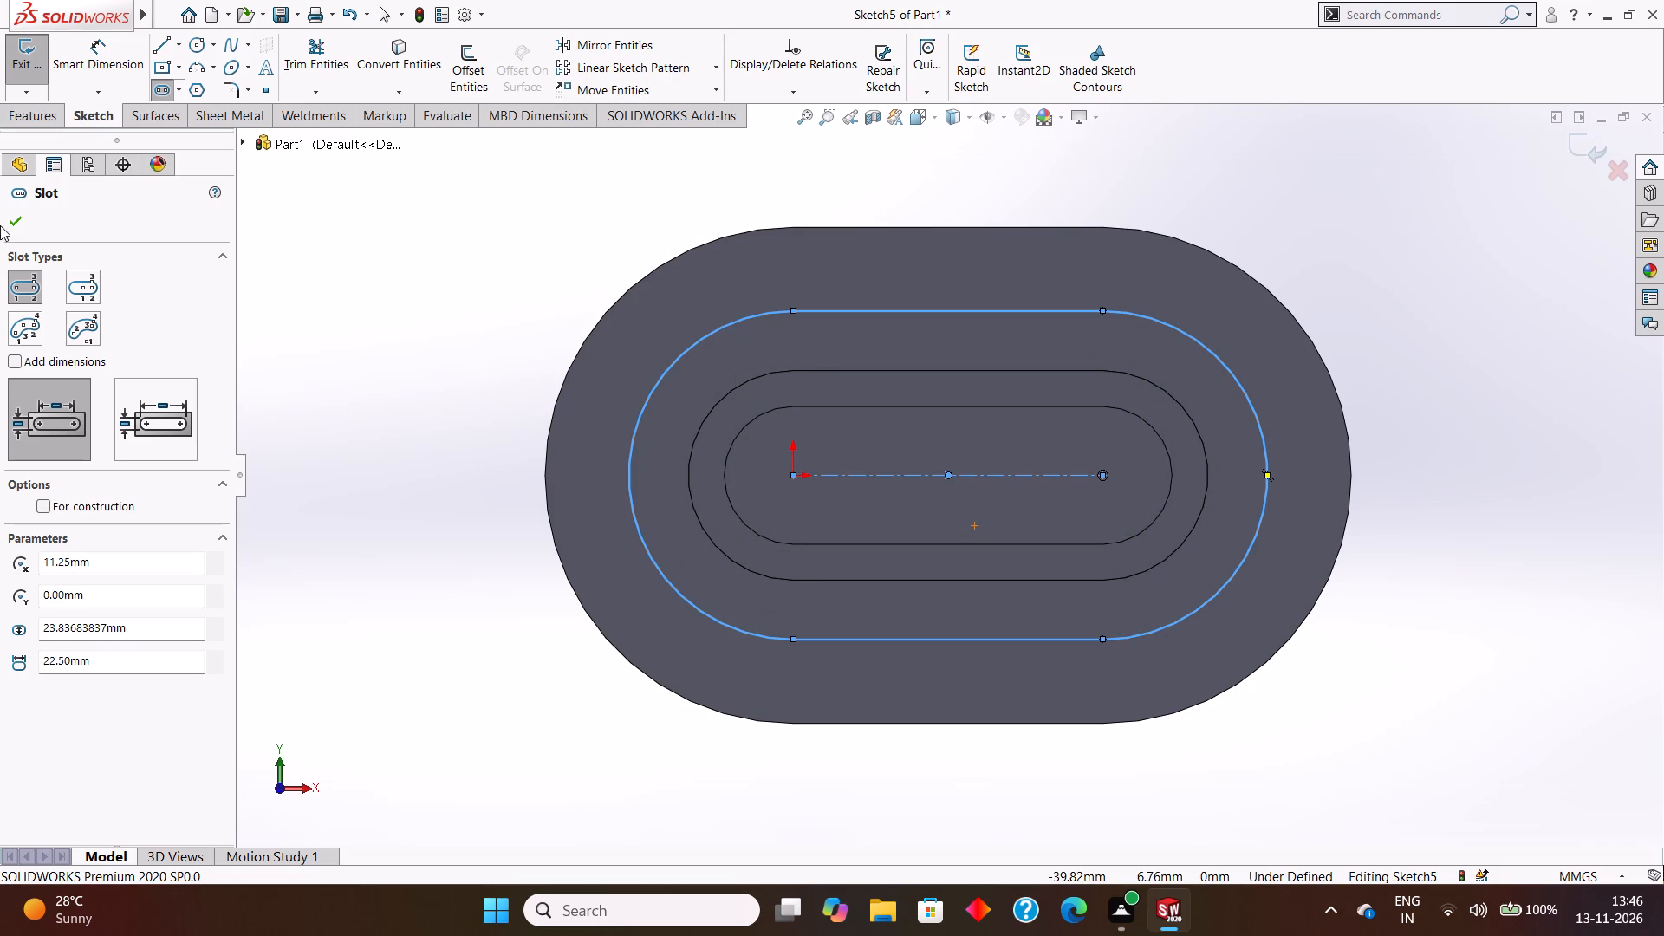
click(18, 214)
Dimension the new slot's end arc at the origin with a radius of 13 mm.
click(79, 49)
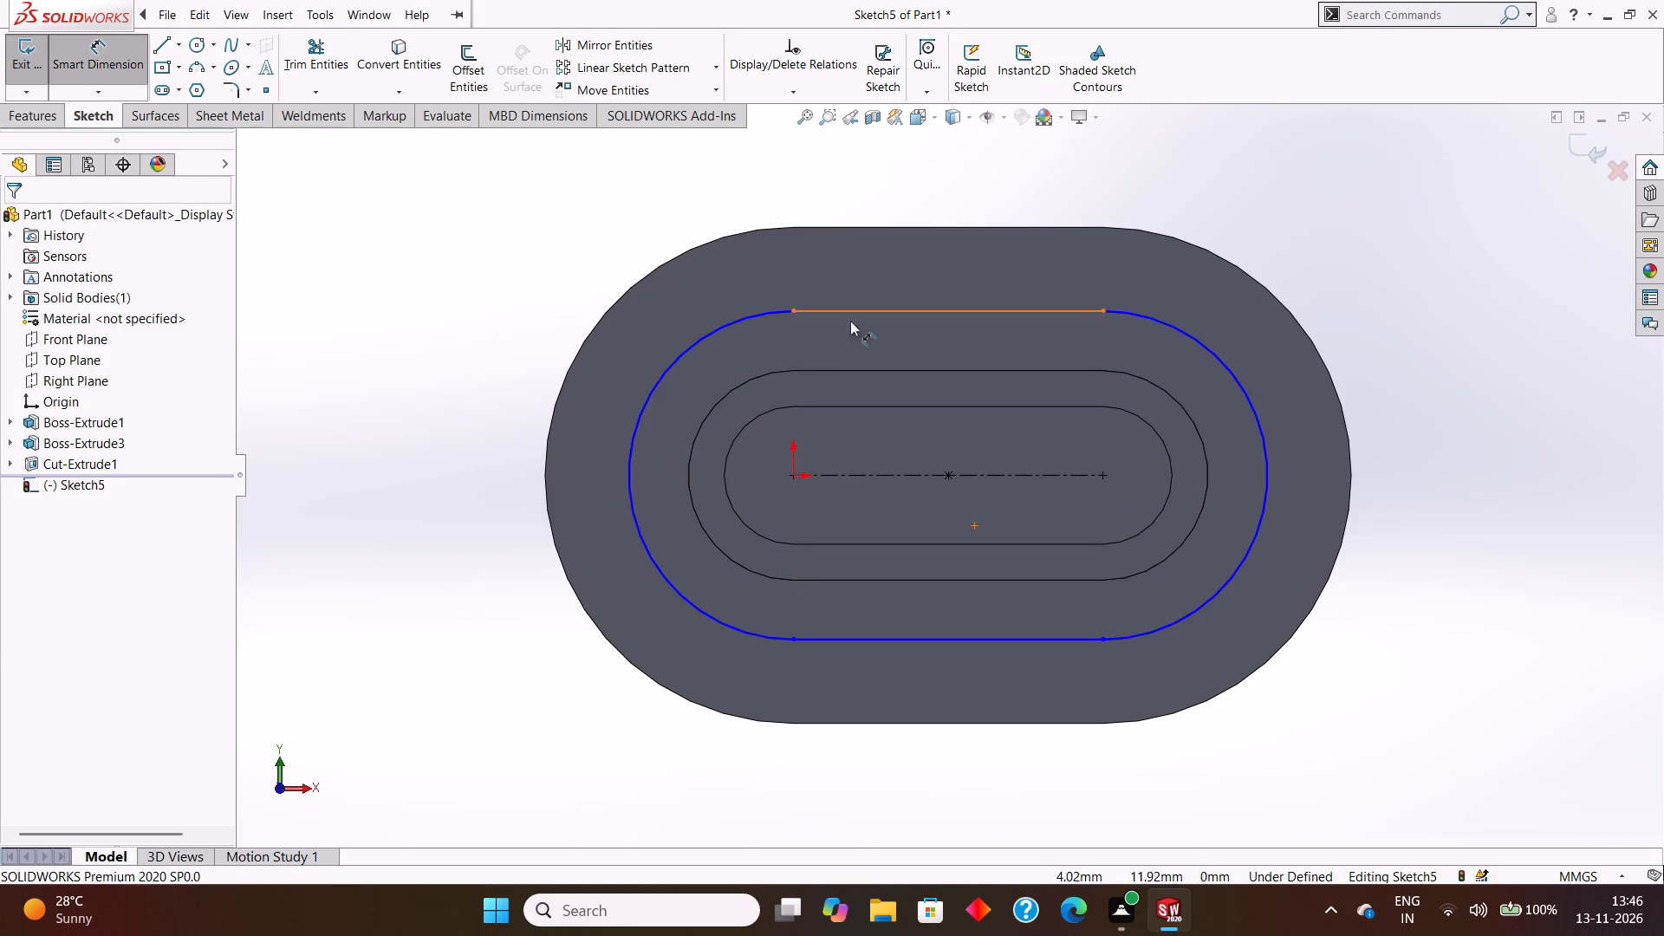
click(743, 318)
click(555, 208)
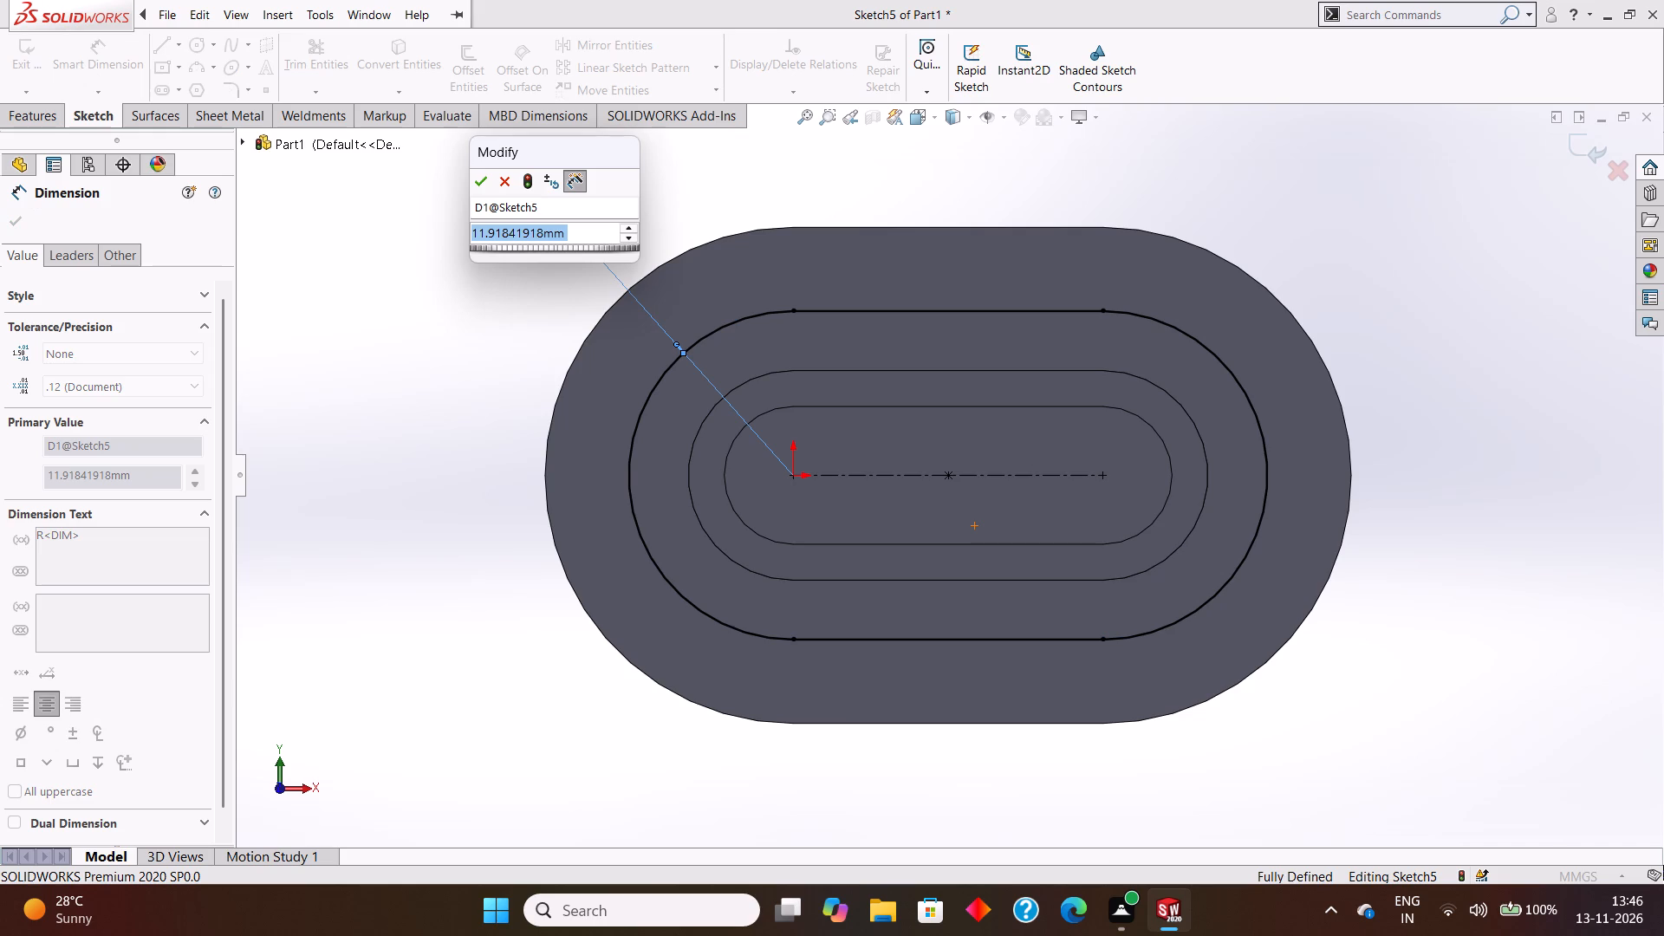
key(BackSpace)
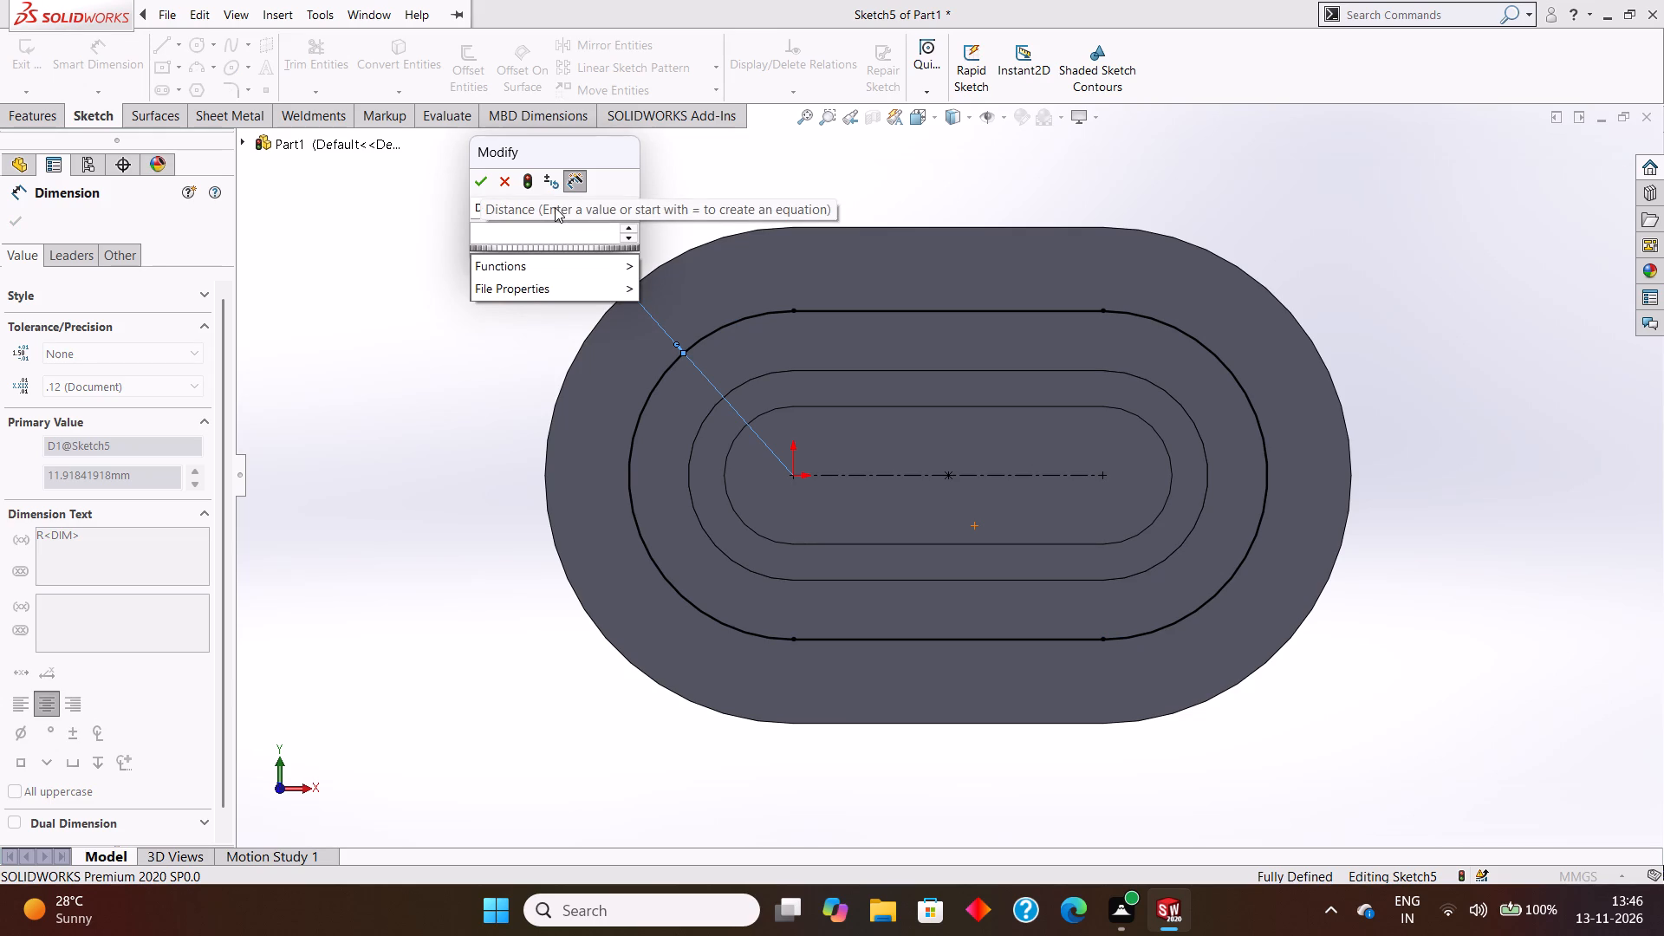
text(13)
key(Return)
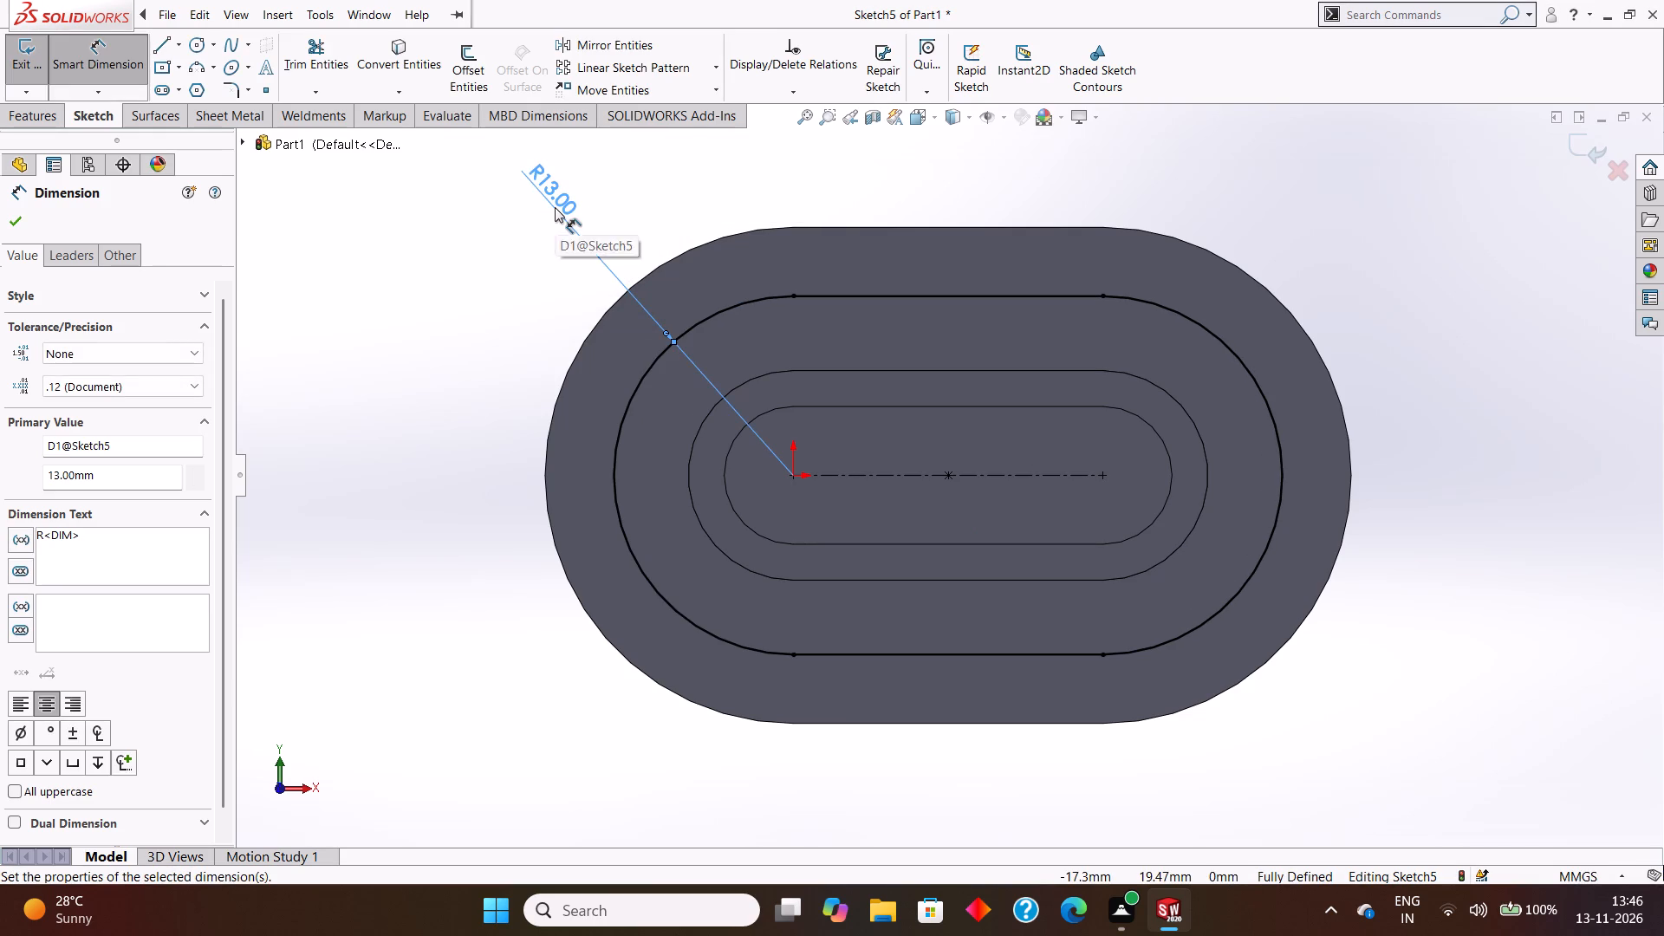
key(Escape)
key(Escape)
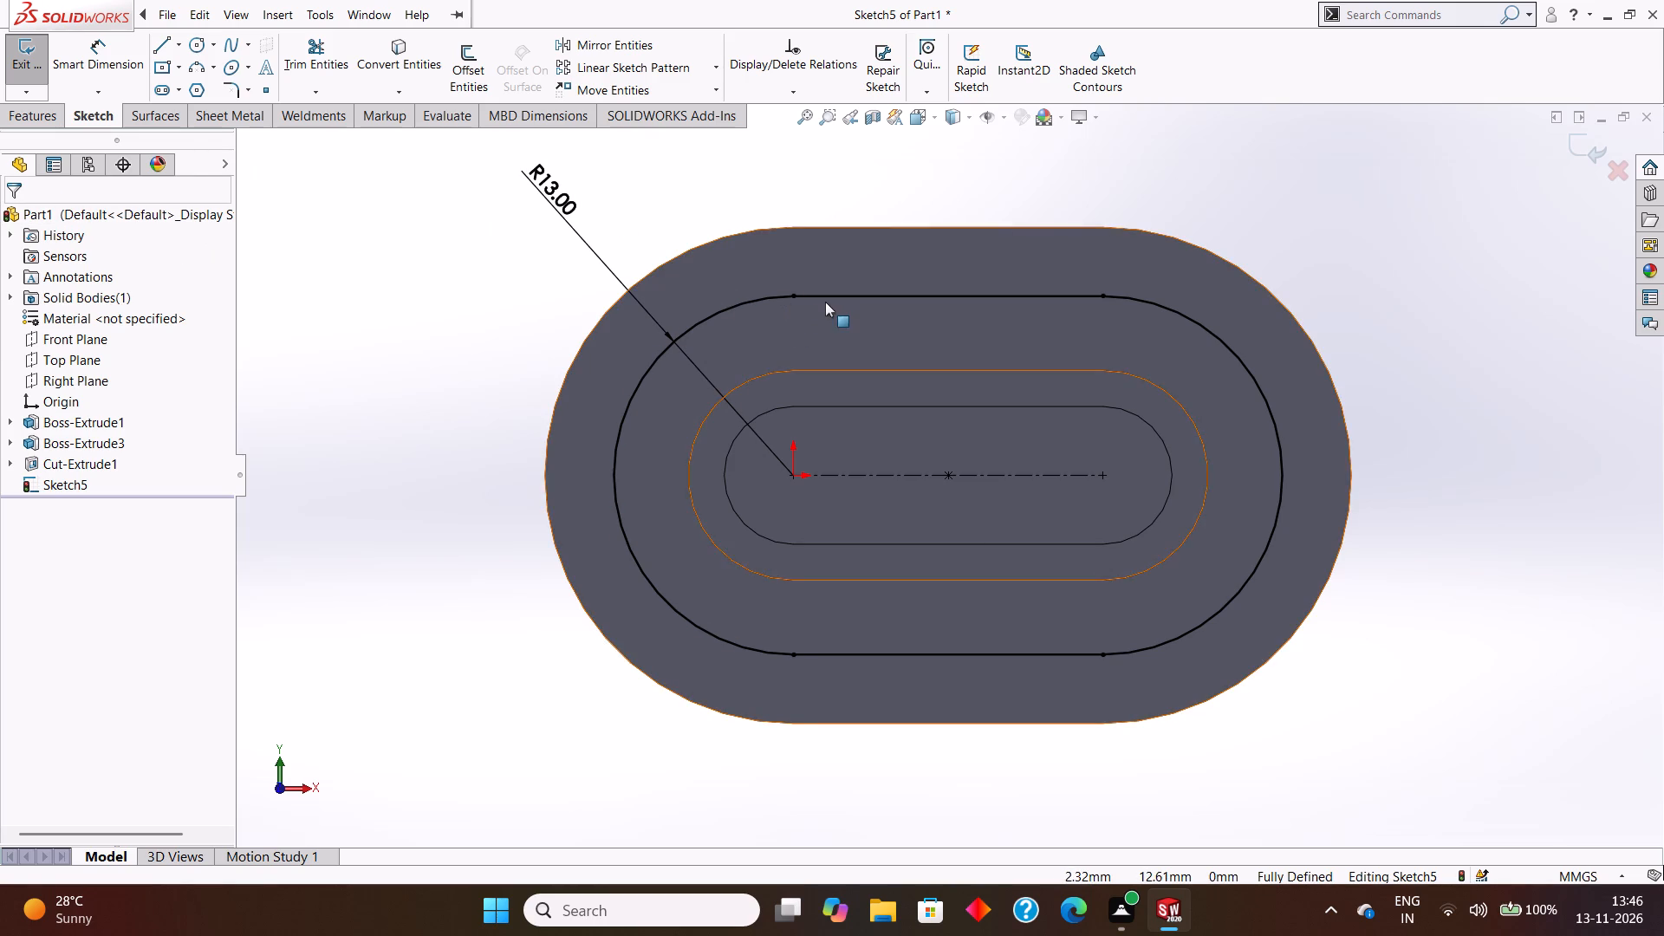
Convert the R13.00 slot outline to construction geometry.
click(835, 297)
right_click(838, 297)
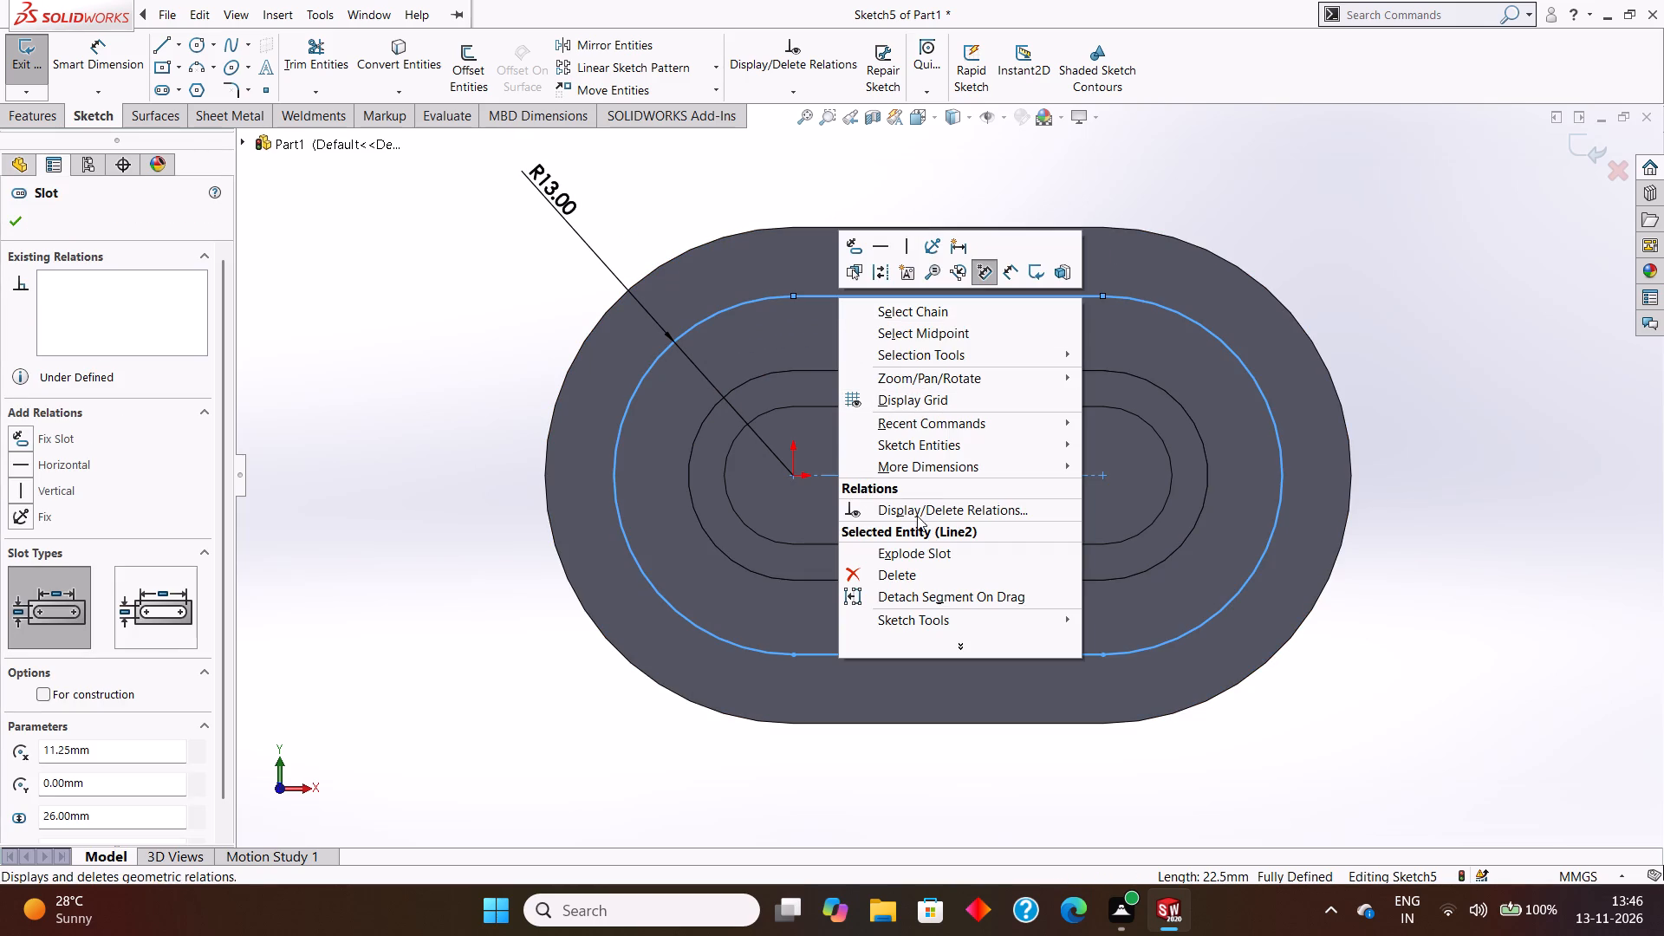
click(881, 274)
key(Escape)
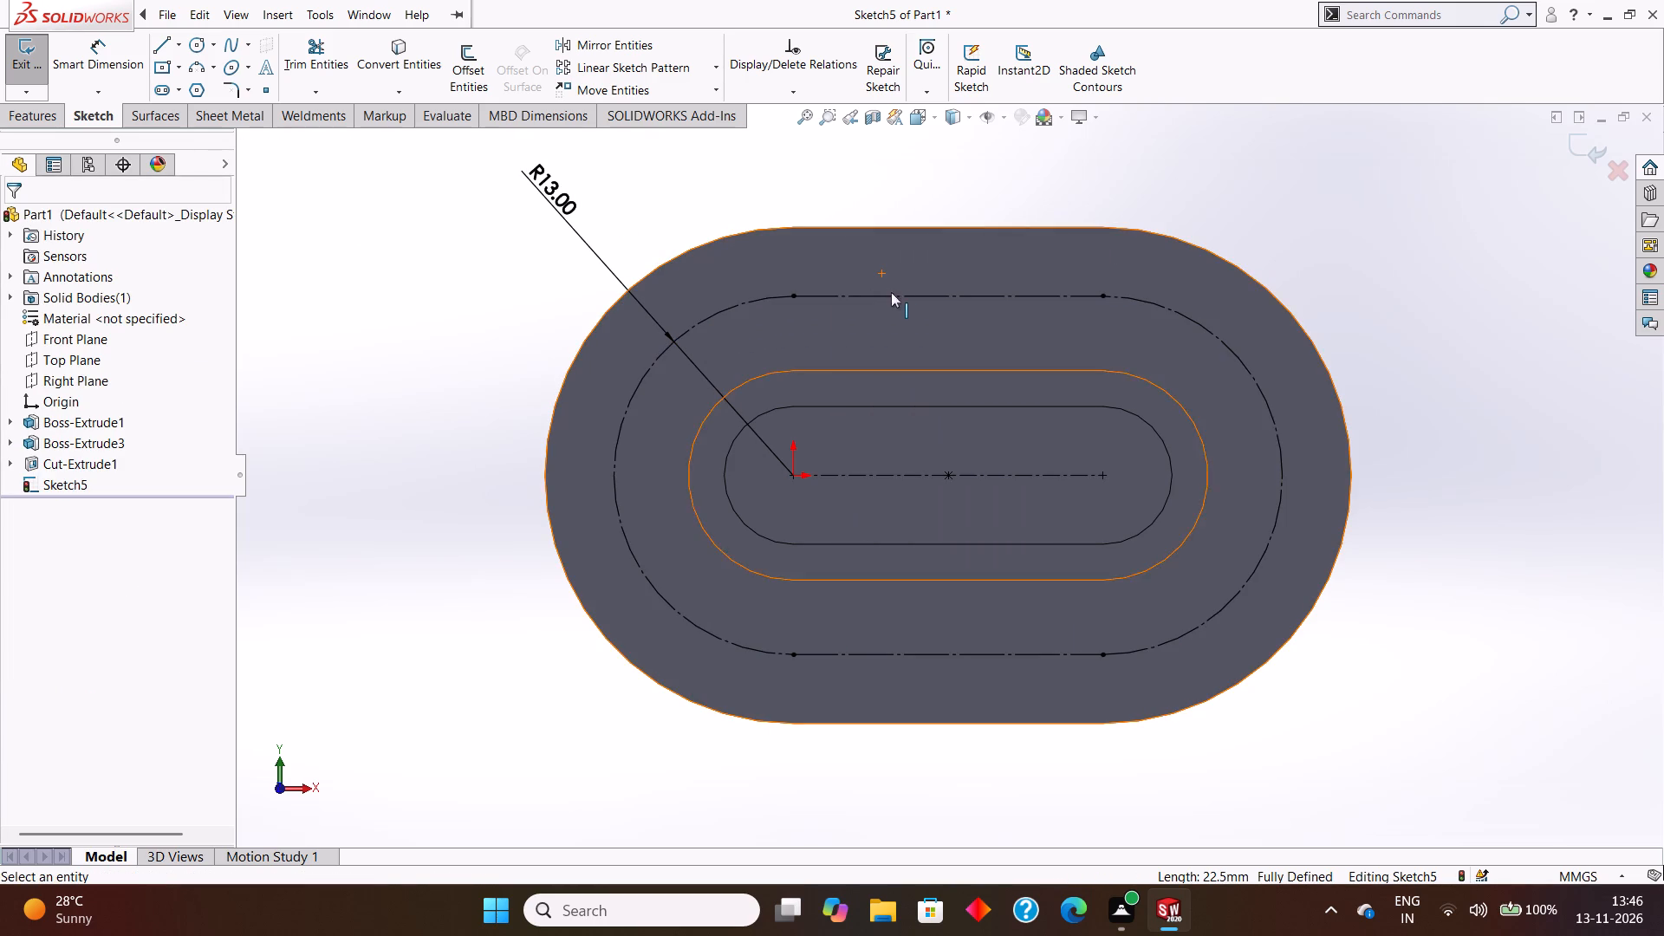
key(Escape)
Draw two vertical centerlines across the R13 construction slot, joining the opposite tangent points at each end.
click(178, 42)
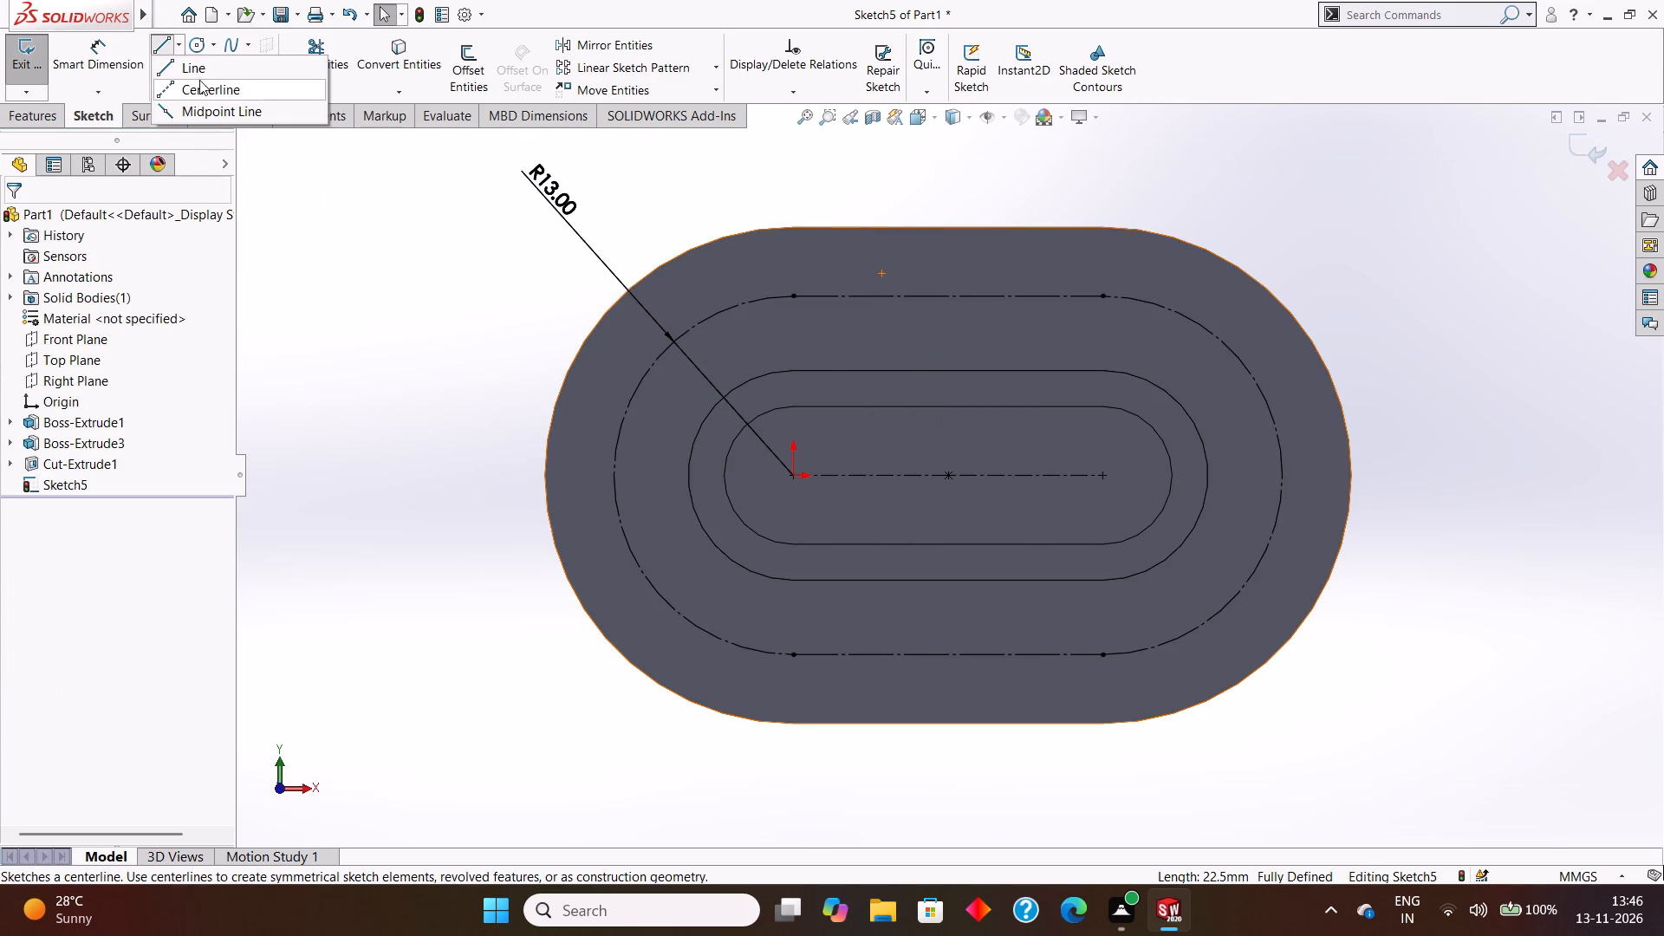
click(201, 85)
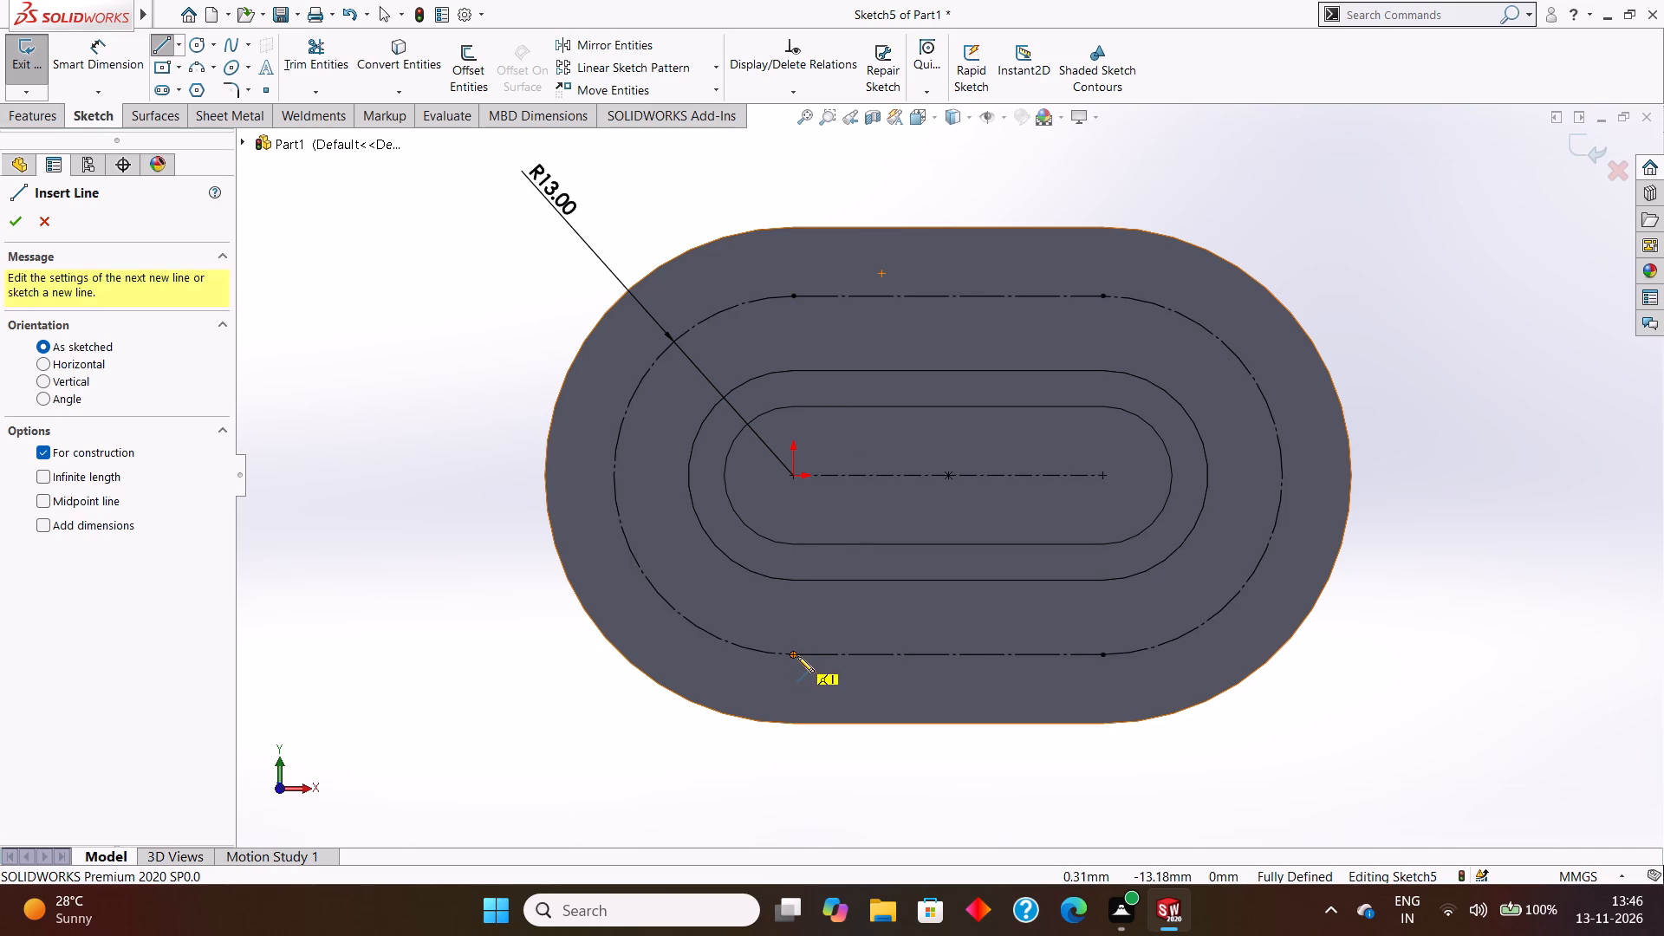
drag(793, 655, 794, 647)
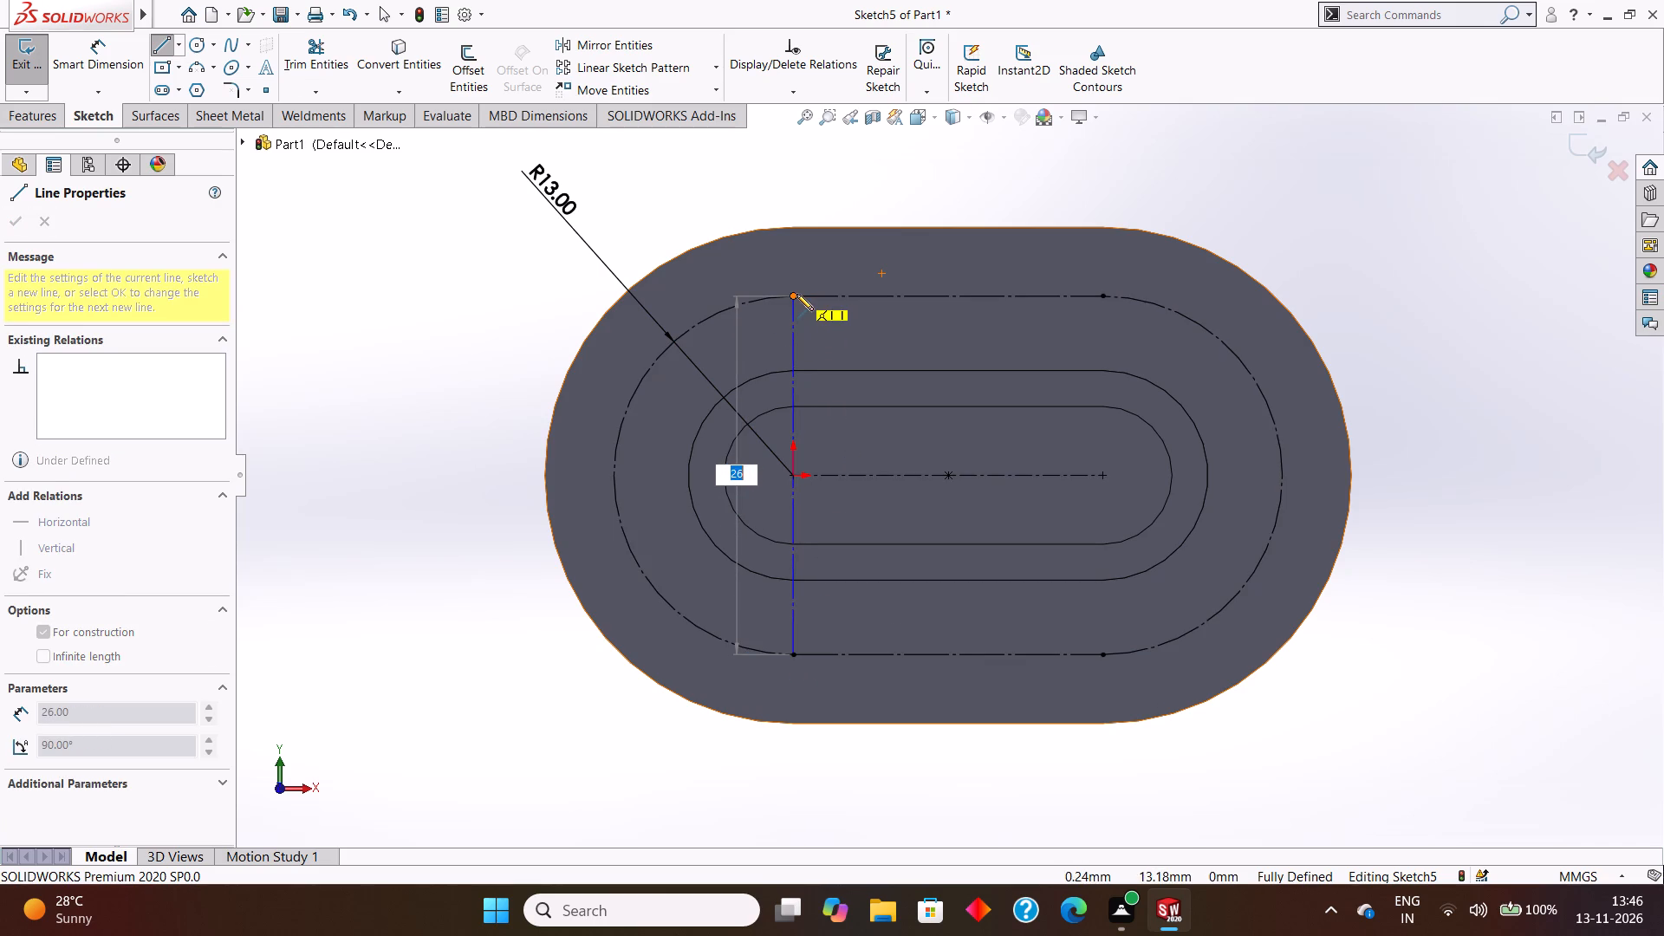
click(796, 294)
key(Escape)
key(Escape)
key(Return)
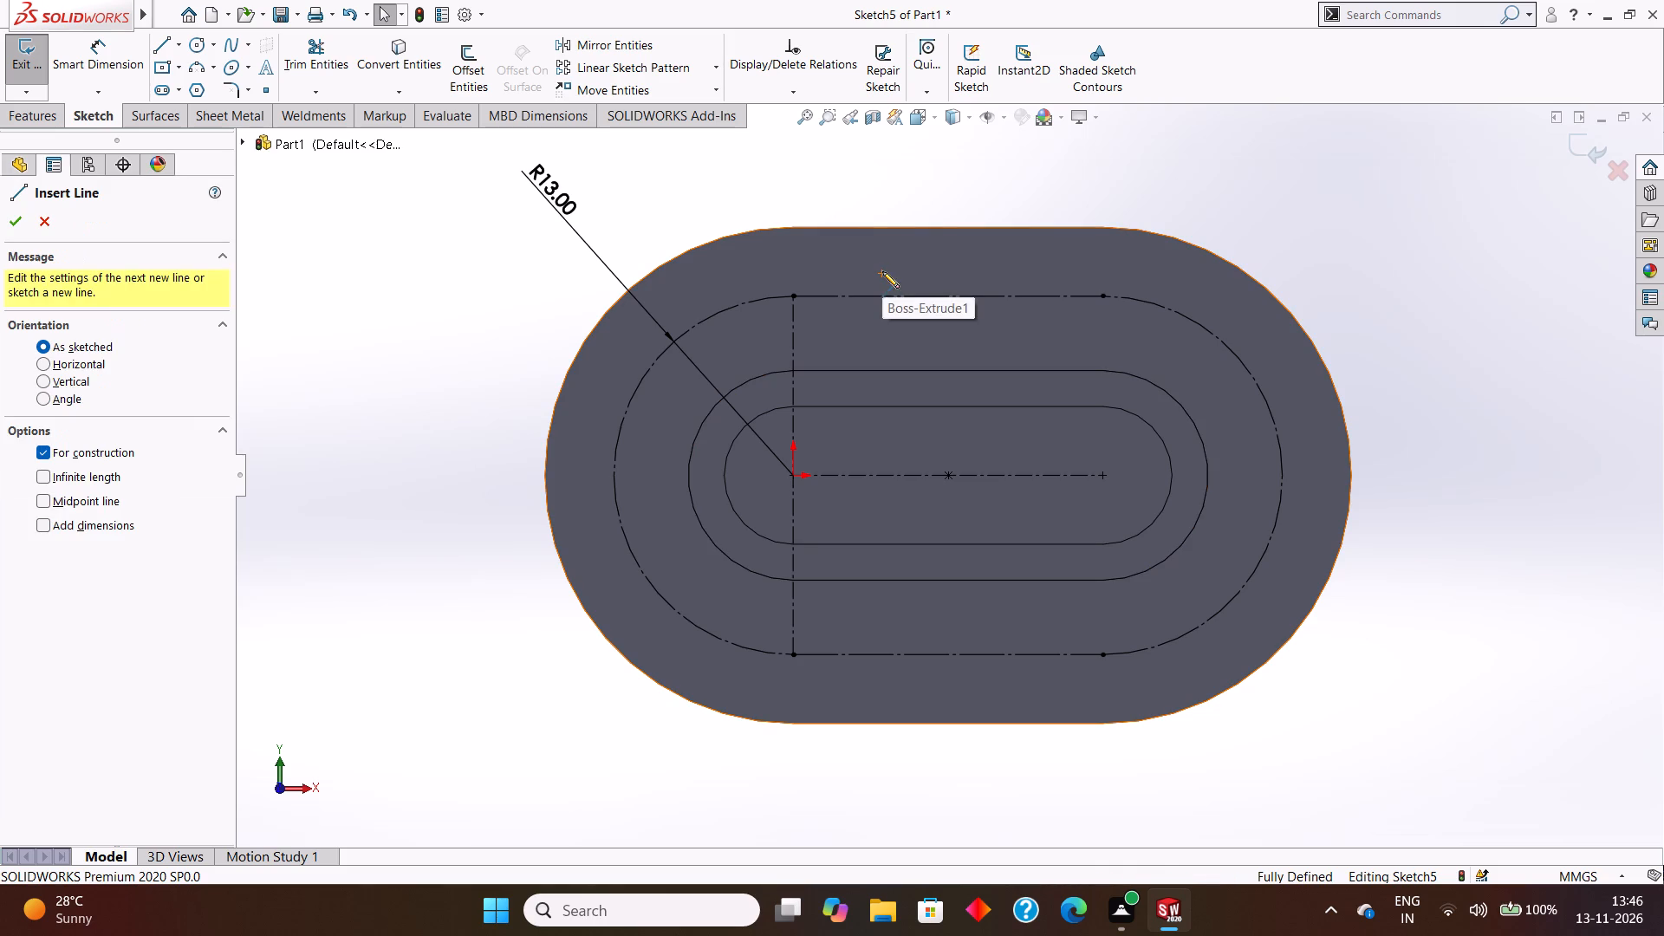
click(1103, 294)
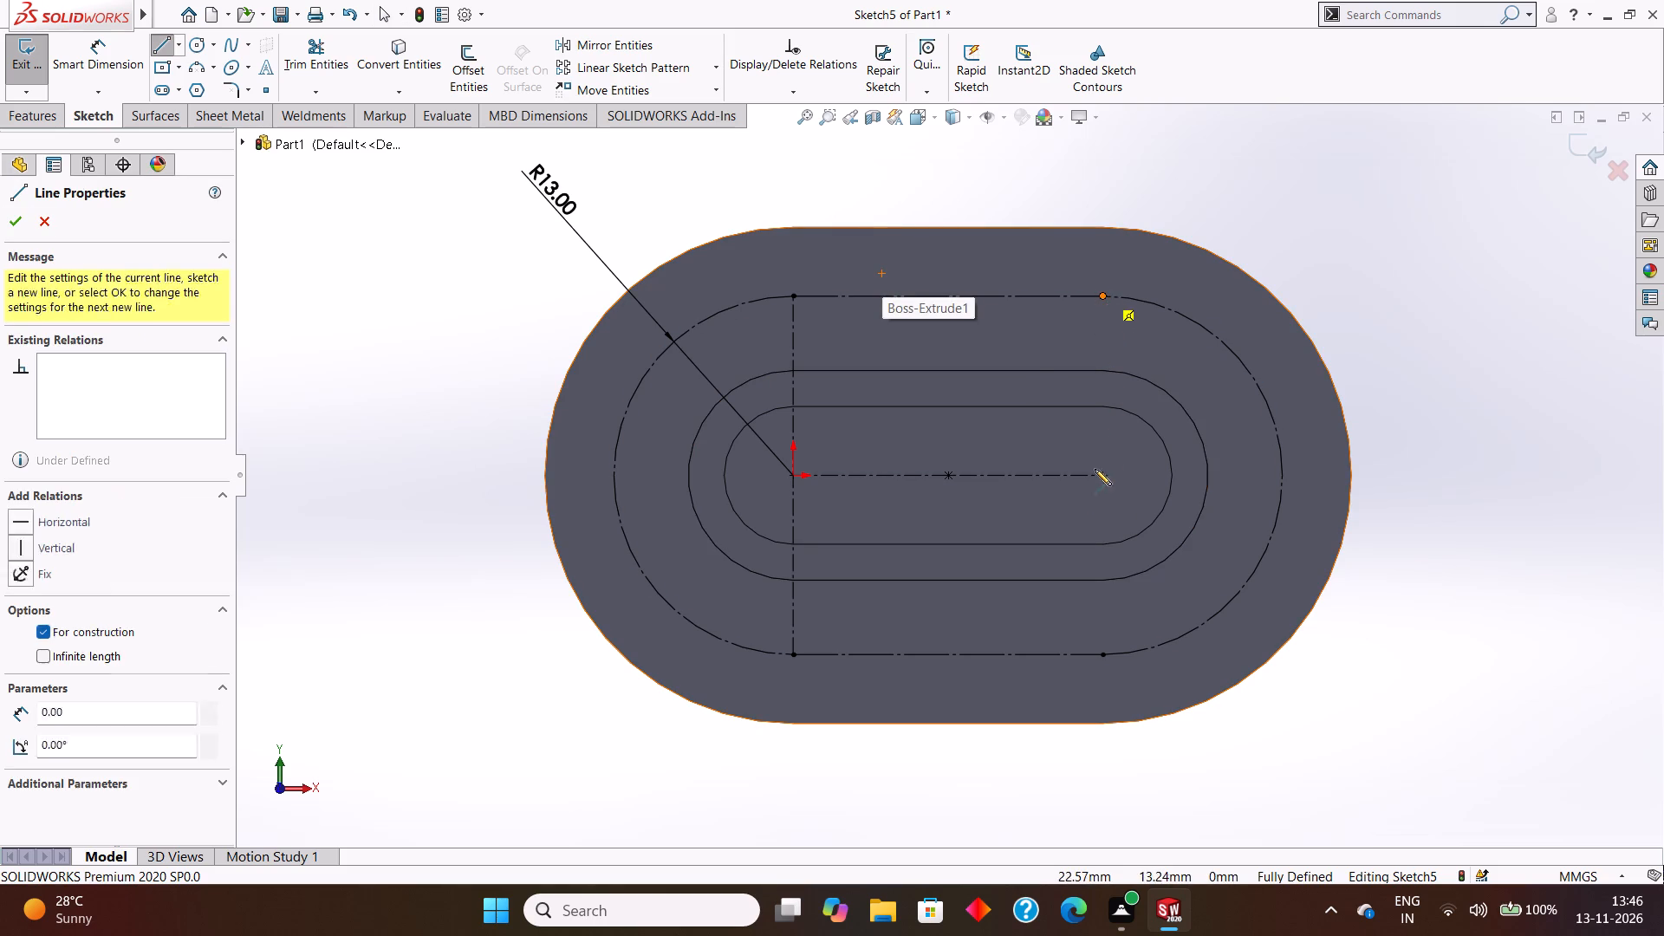
click(1102, 655)
key(Escape)
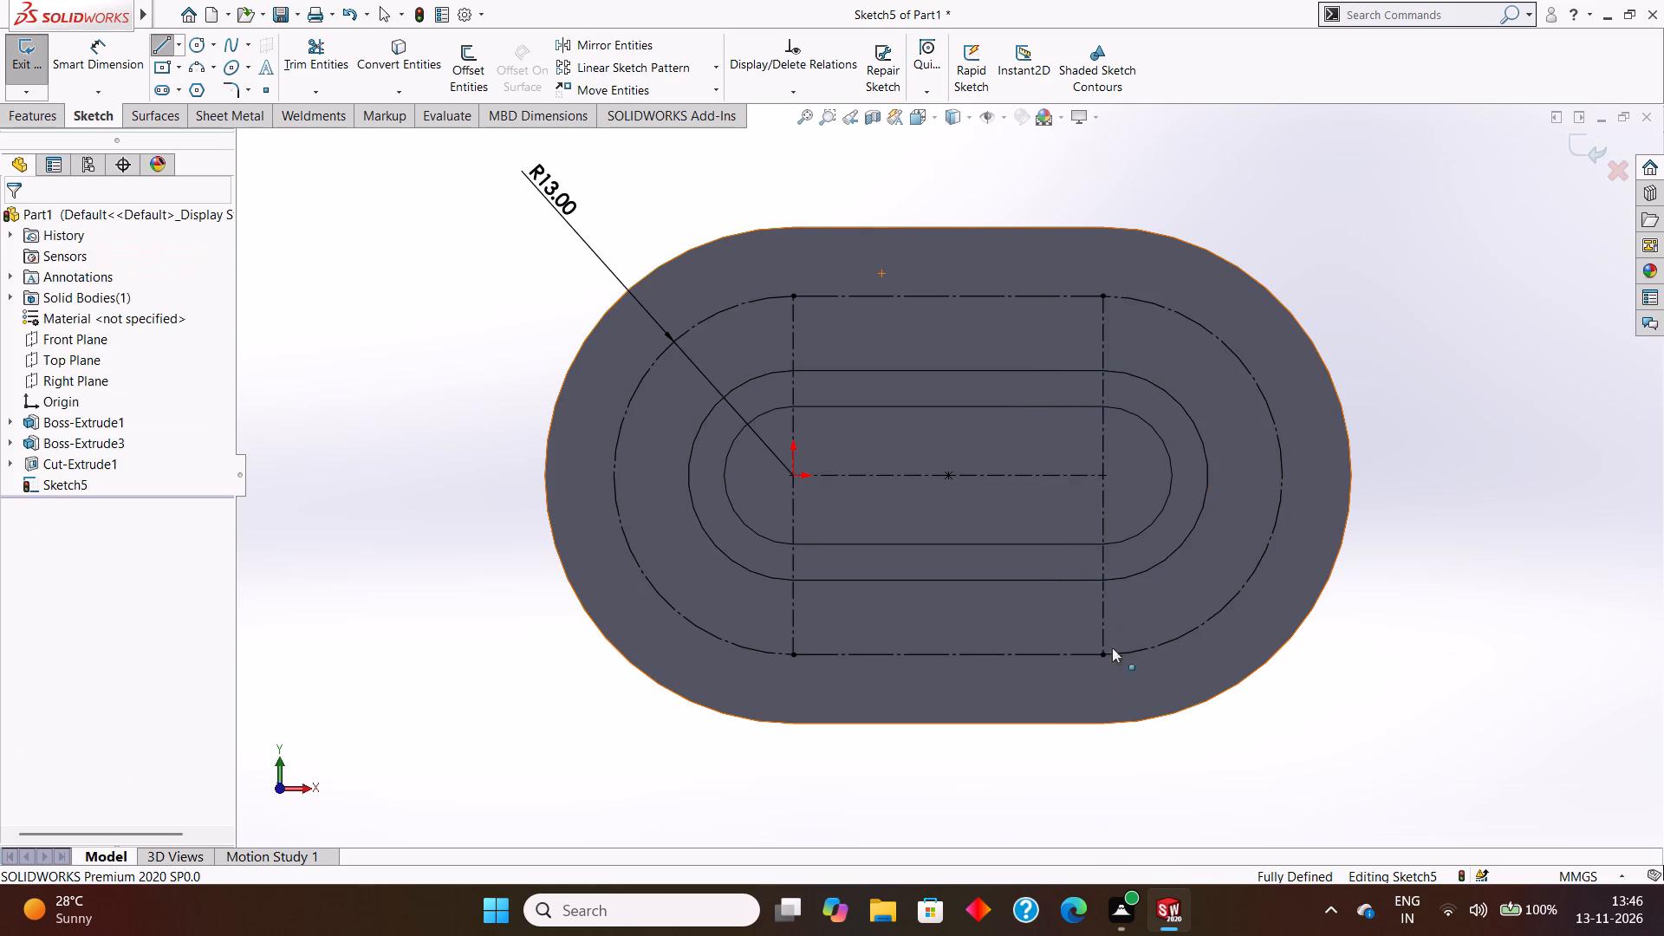
key(Escape)
key(Escape)
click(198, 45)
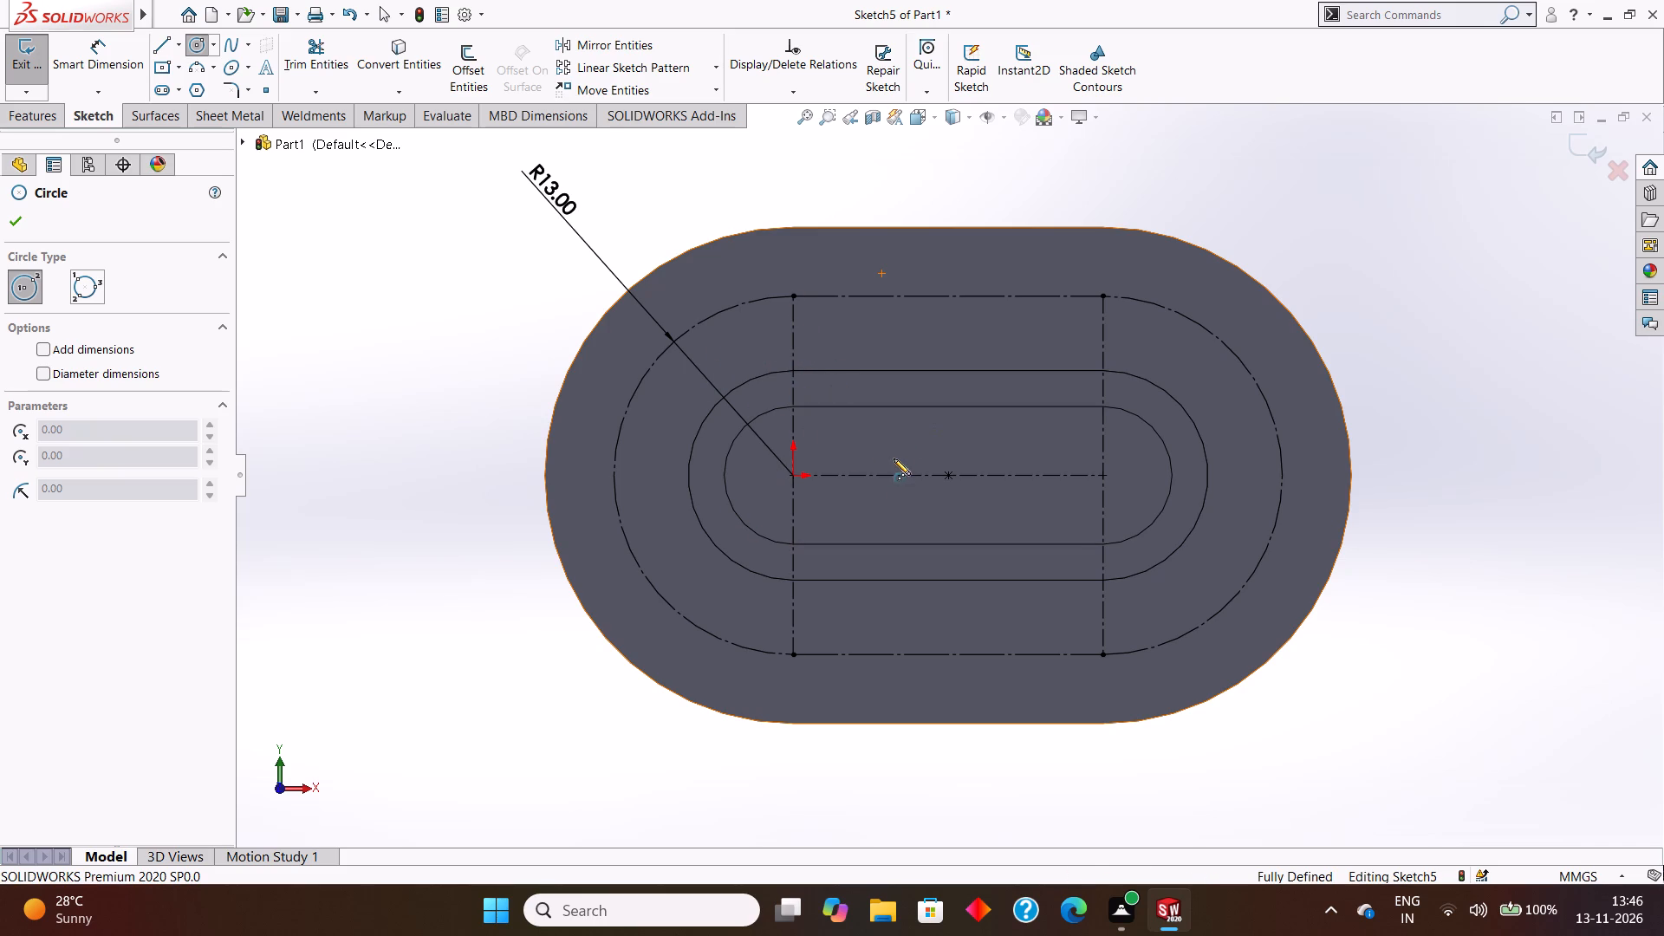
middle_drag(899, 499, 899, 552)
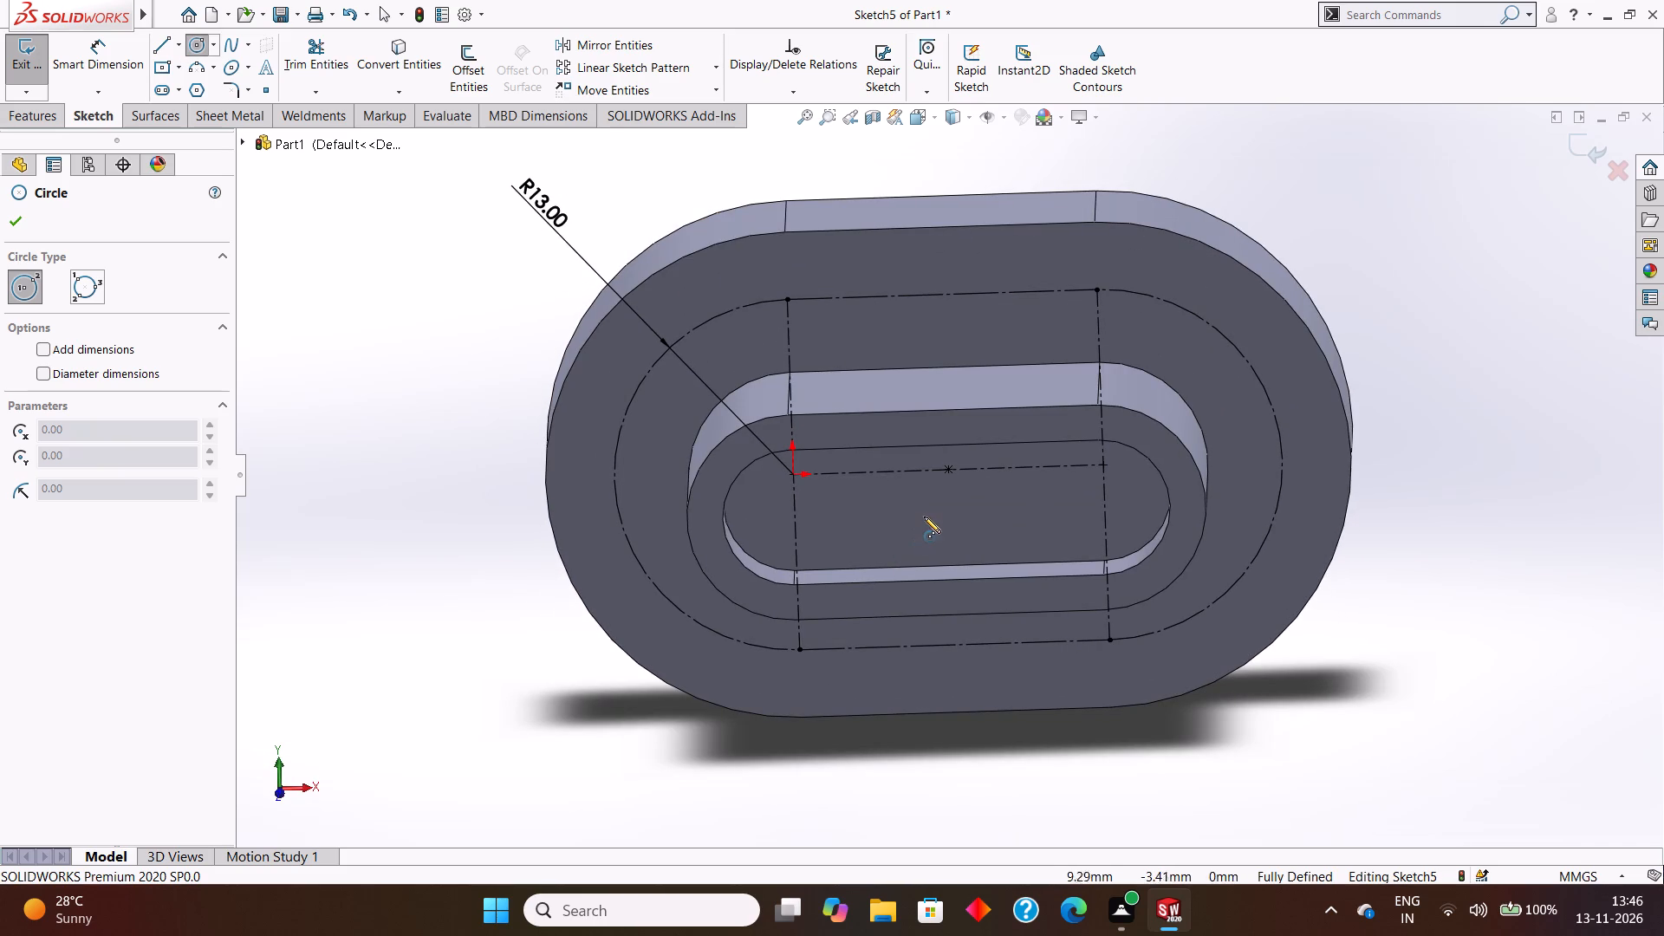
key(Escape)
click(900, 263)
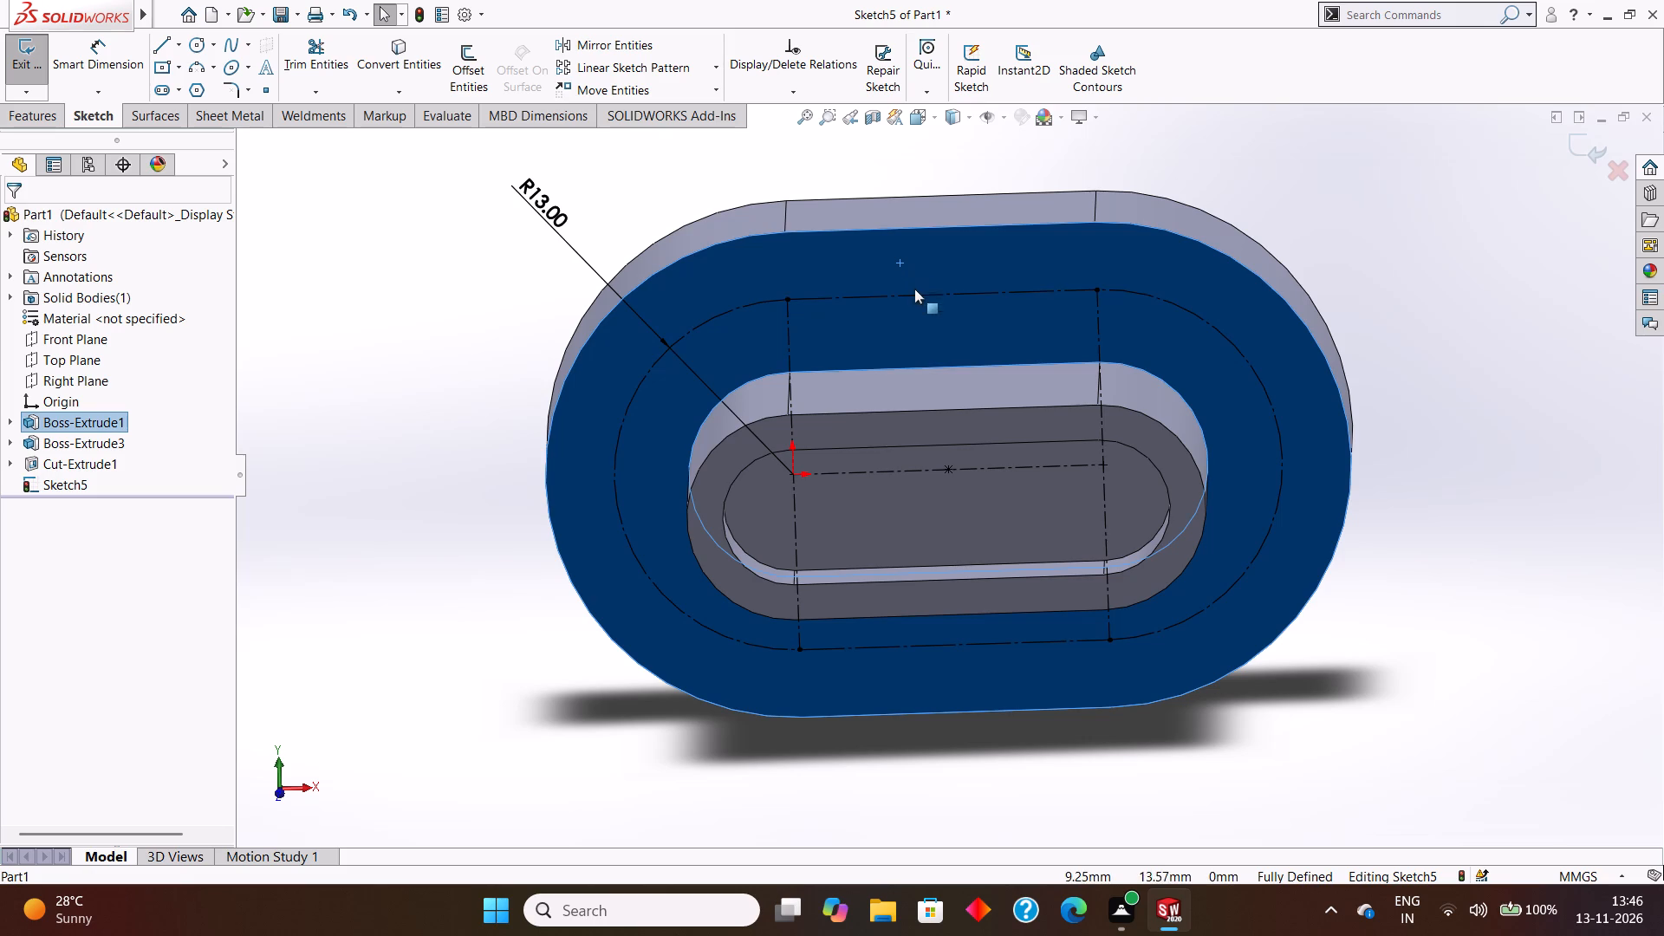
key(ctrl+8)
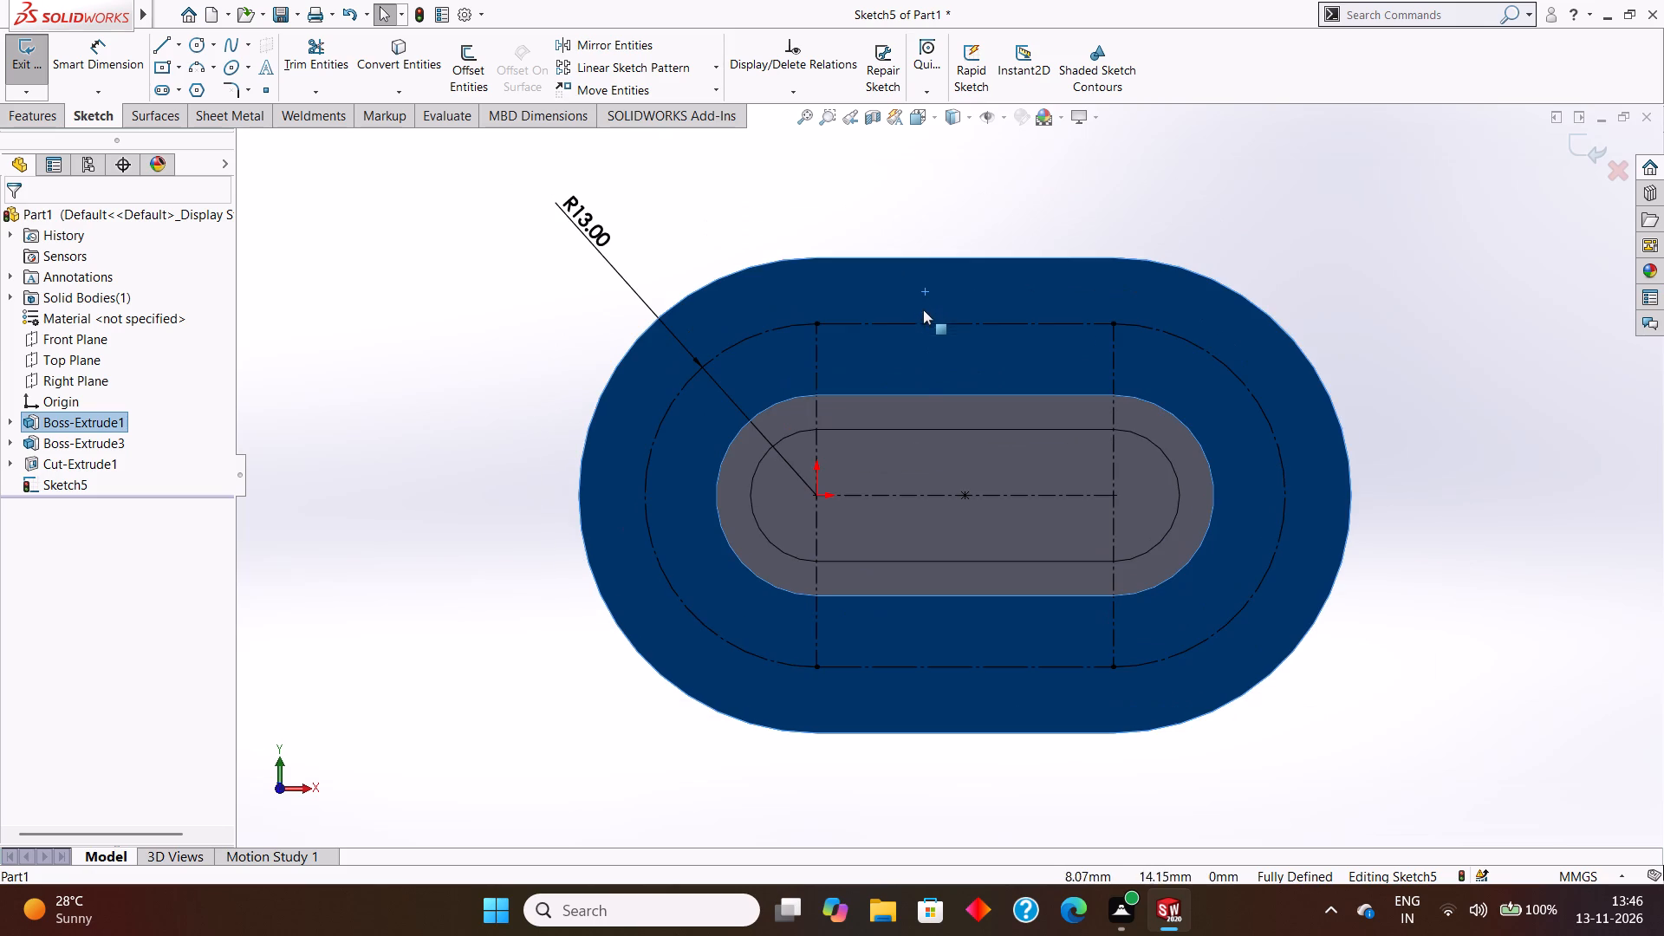
Sketch a circle of about 4 mm radius centred on the construction slot's tangent point directly above the origin.
click(198, 40)
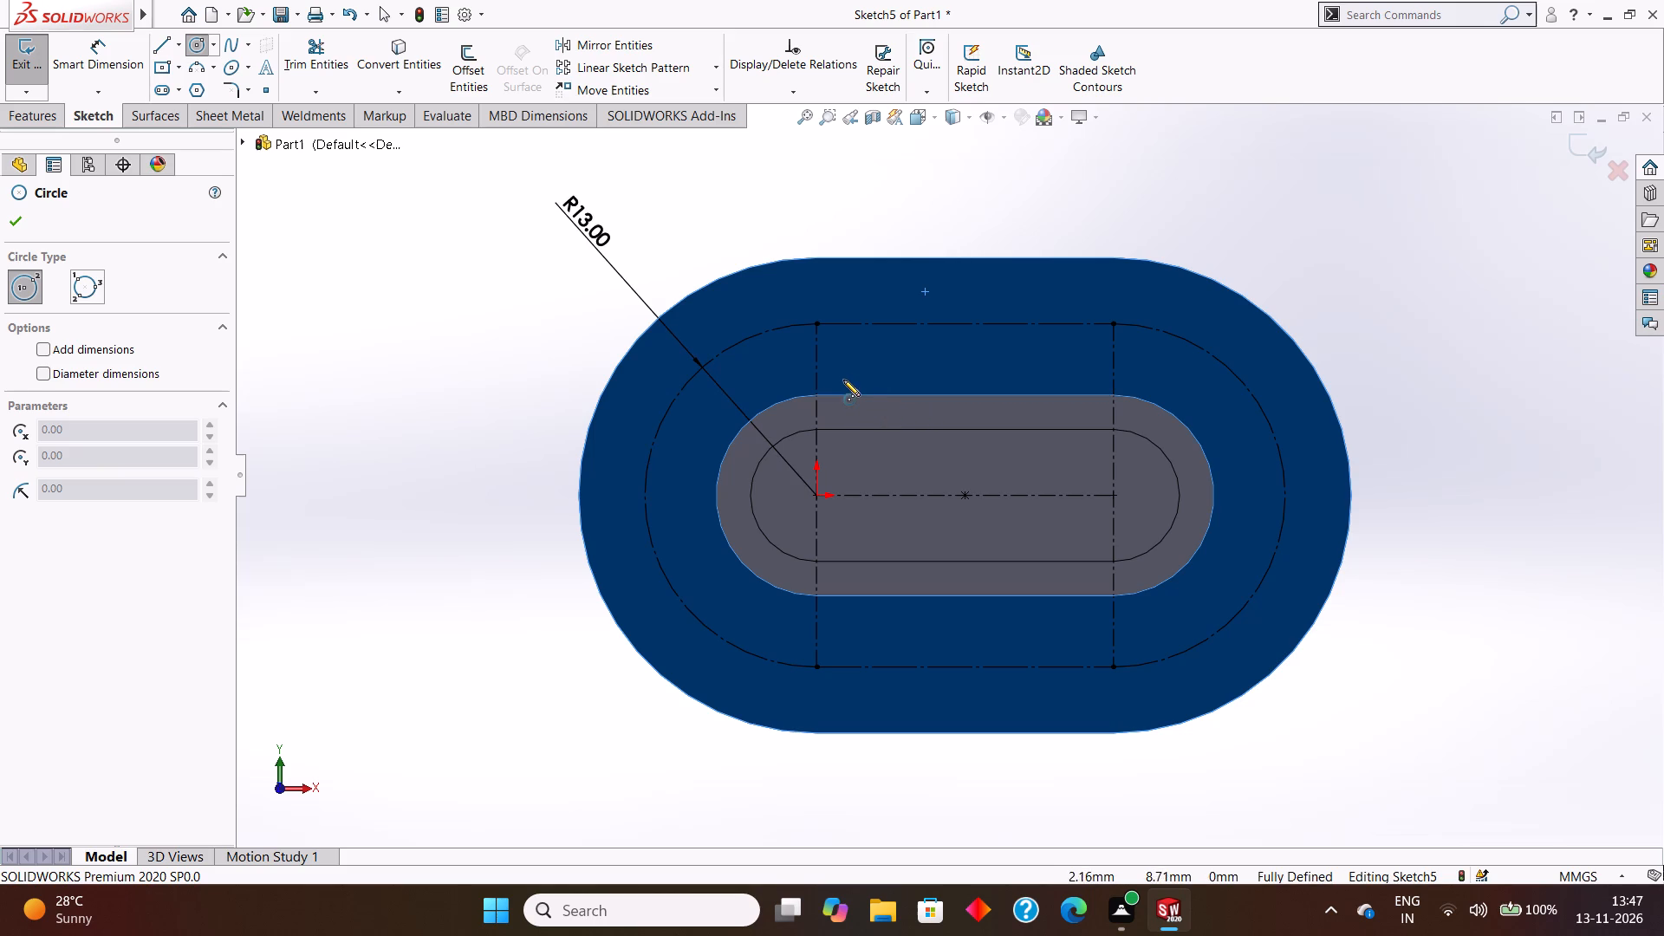
drag(819, 322, 839, 339)
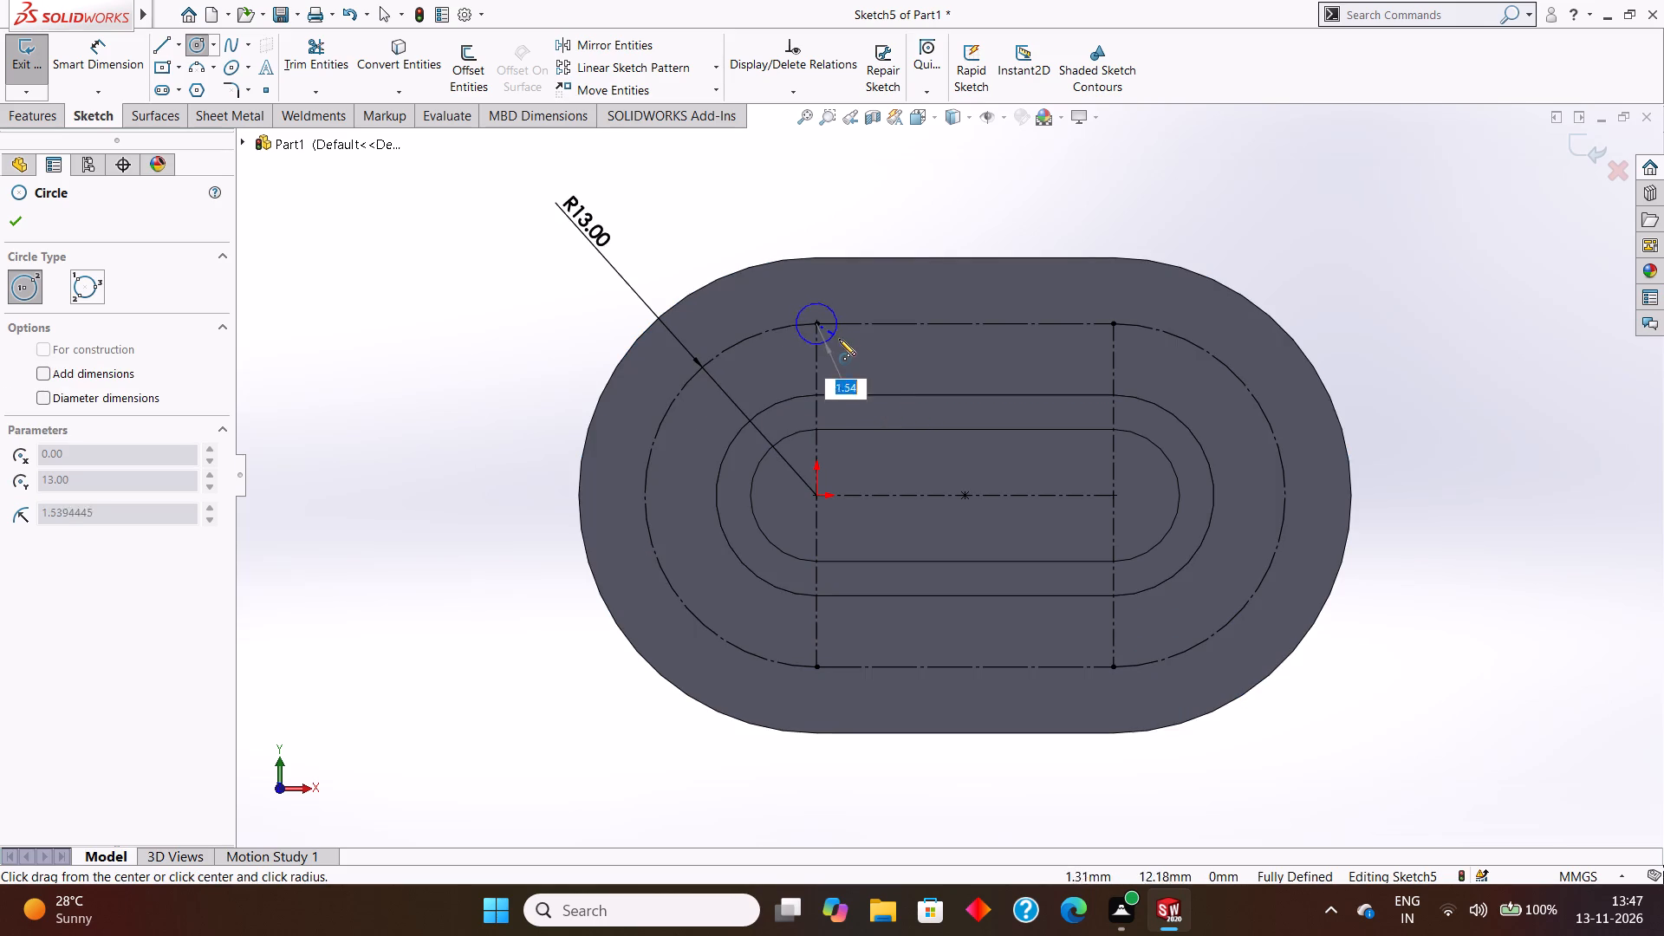
drag(839, 339, 856, 351)
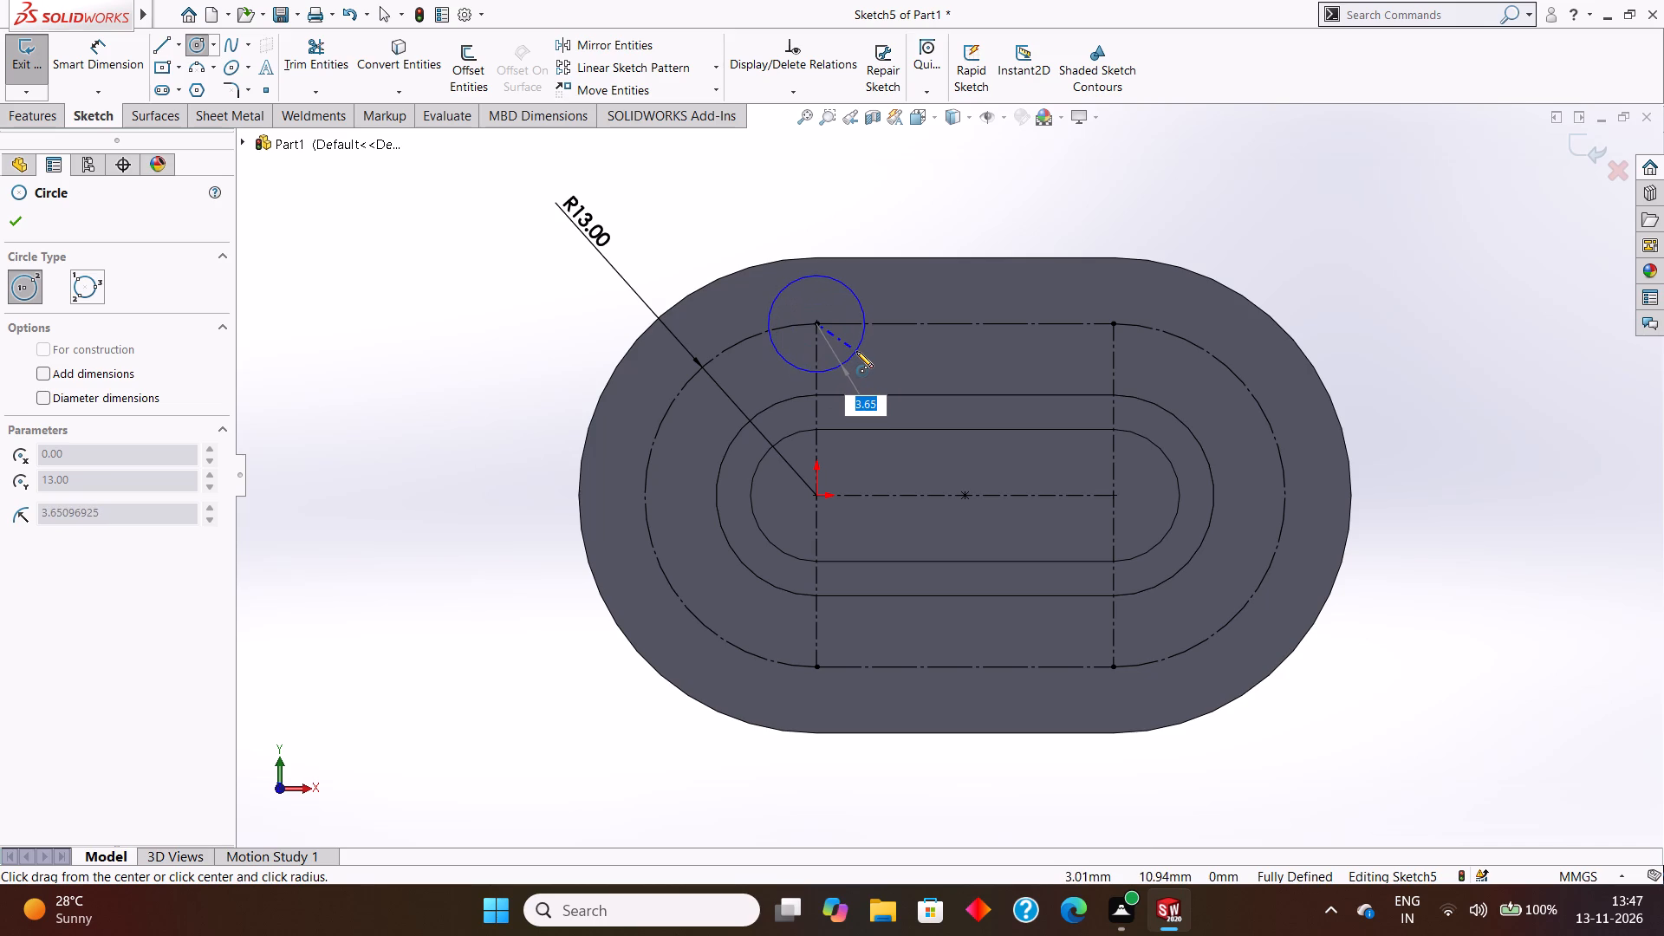
drag(856, 351, 861, 353)
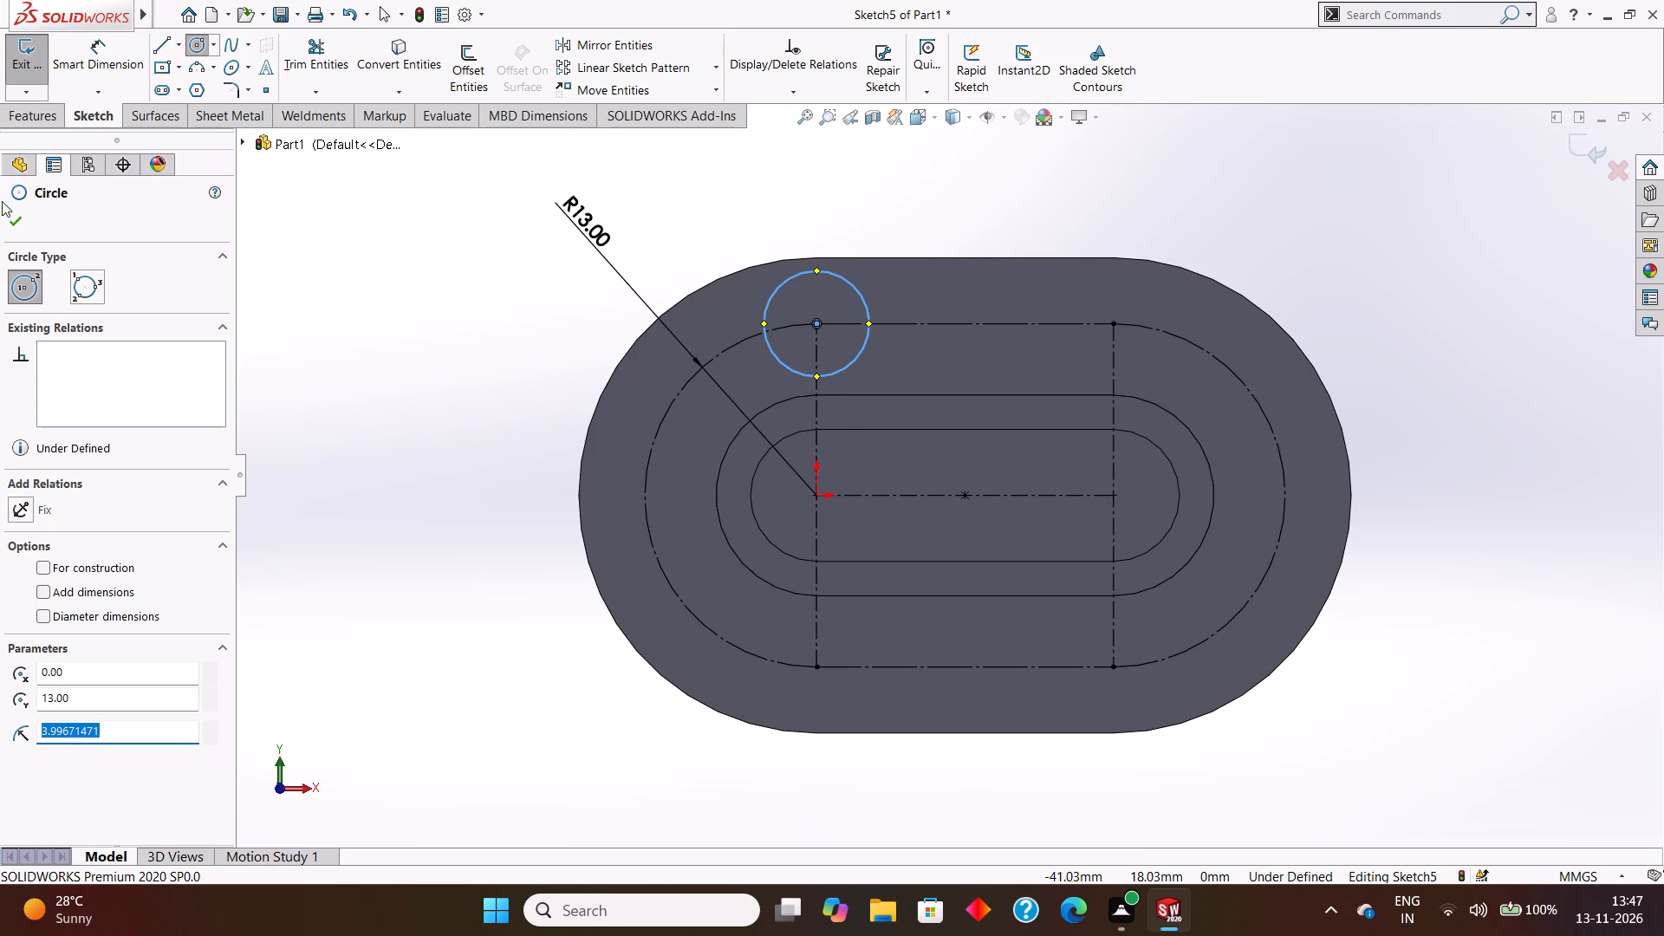
click(12, 217)
Dimension the circle above the origin with a diameter of 5 mm.
click(99, 54)
click(813, 273)
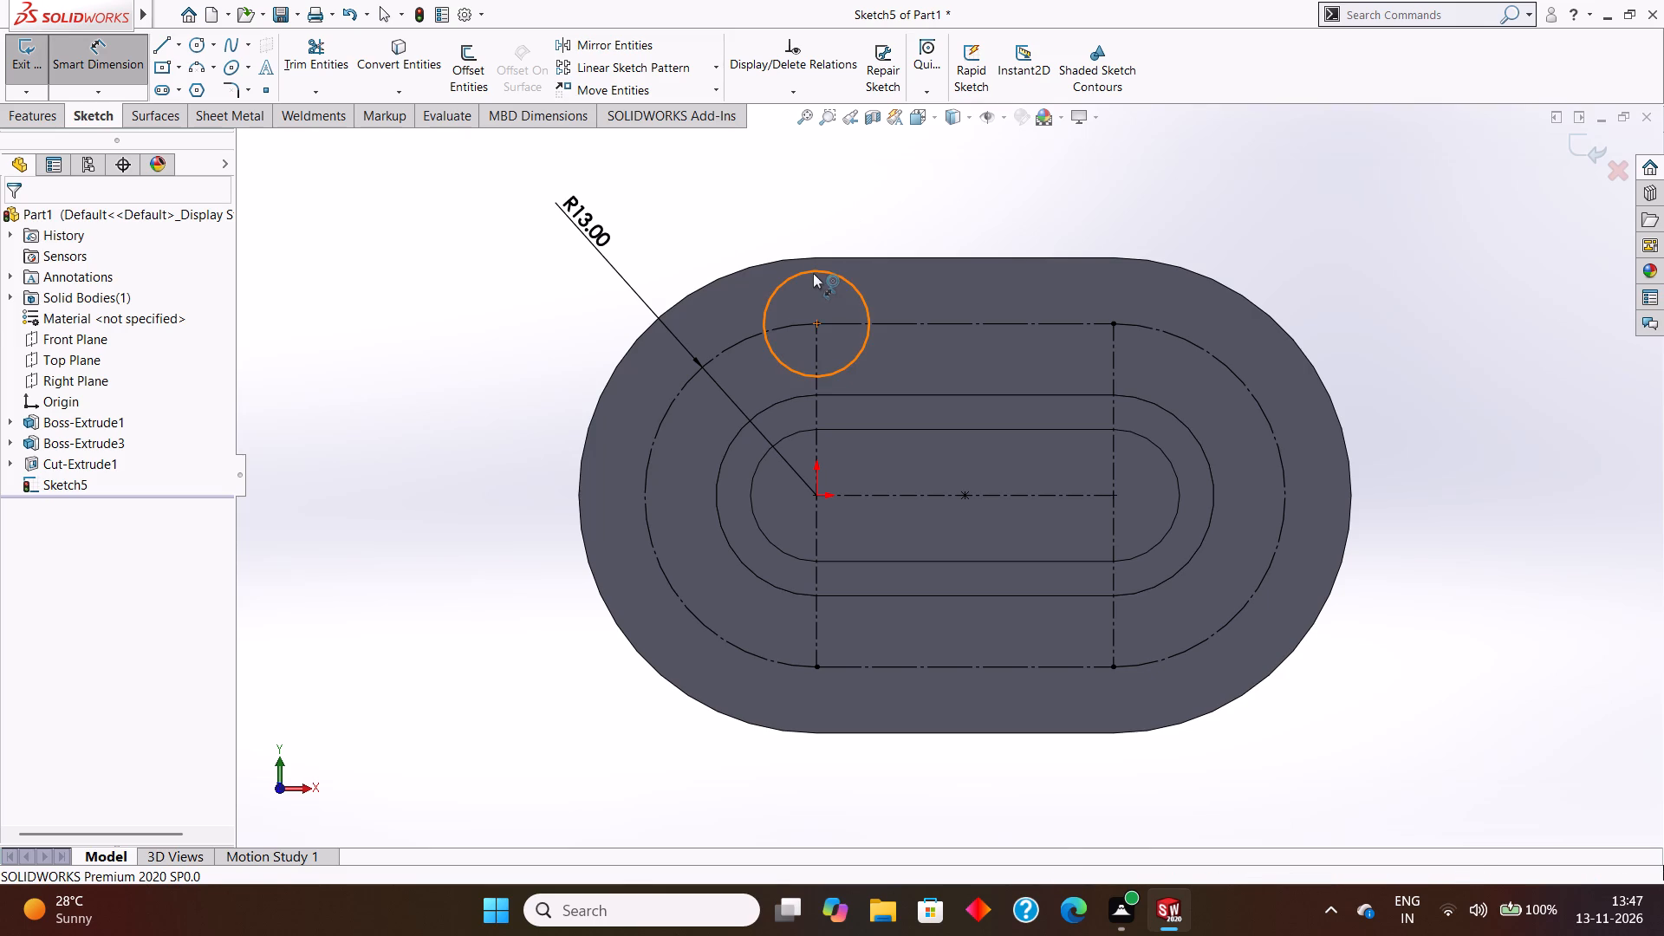
click(803, 195)
key(BackSpace)
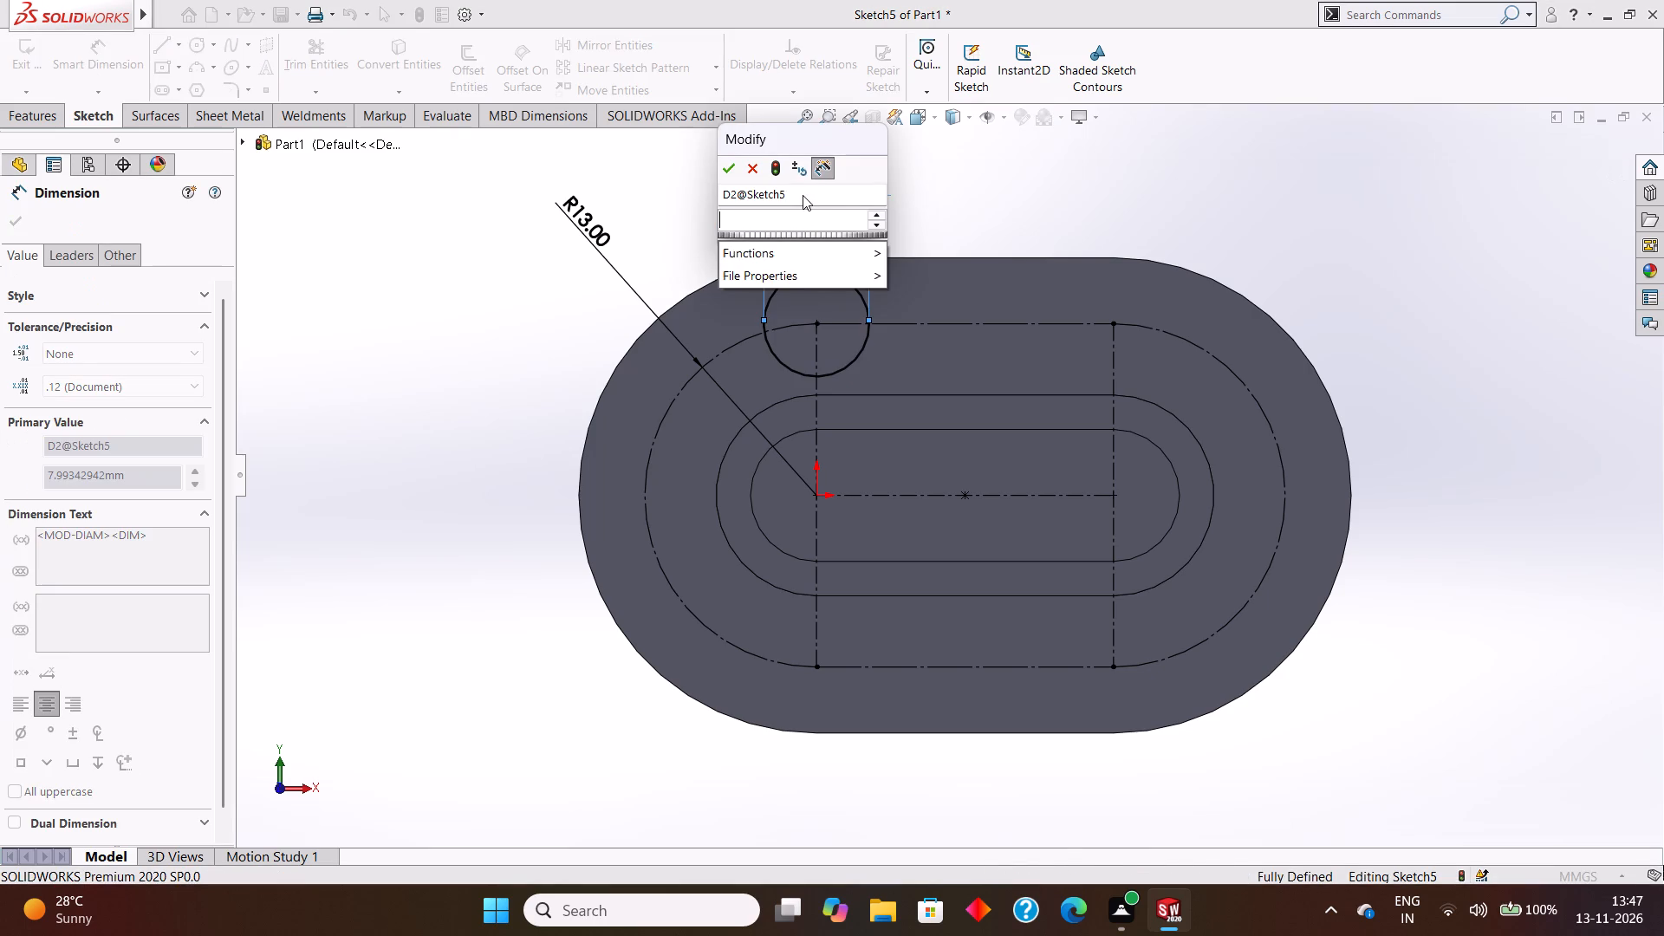
key(5)
key(Return)
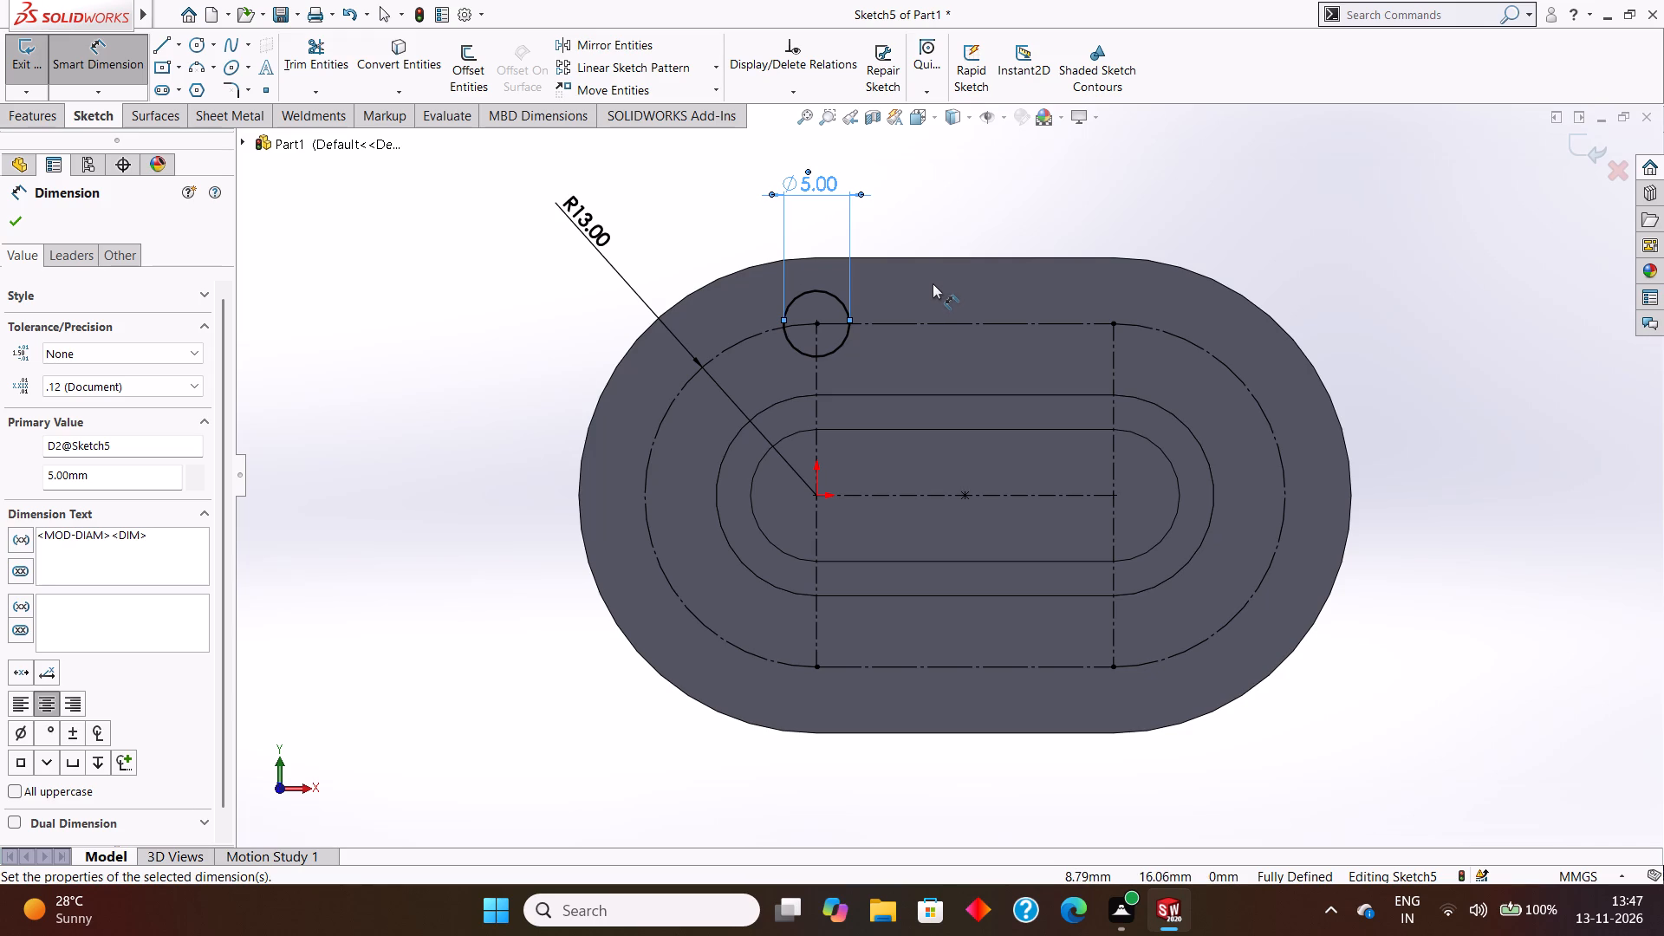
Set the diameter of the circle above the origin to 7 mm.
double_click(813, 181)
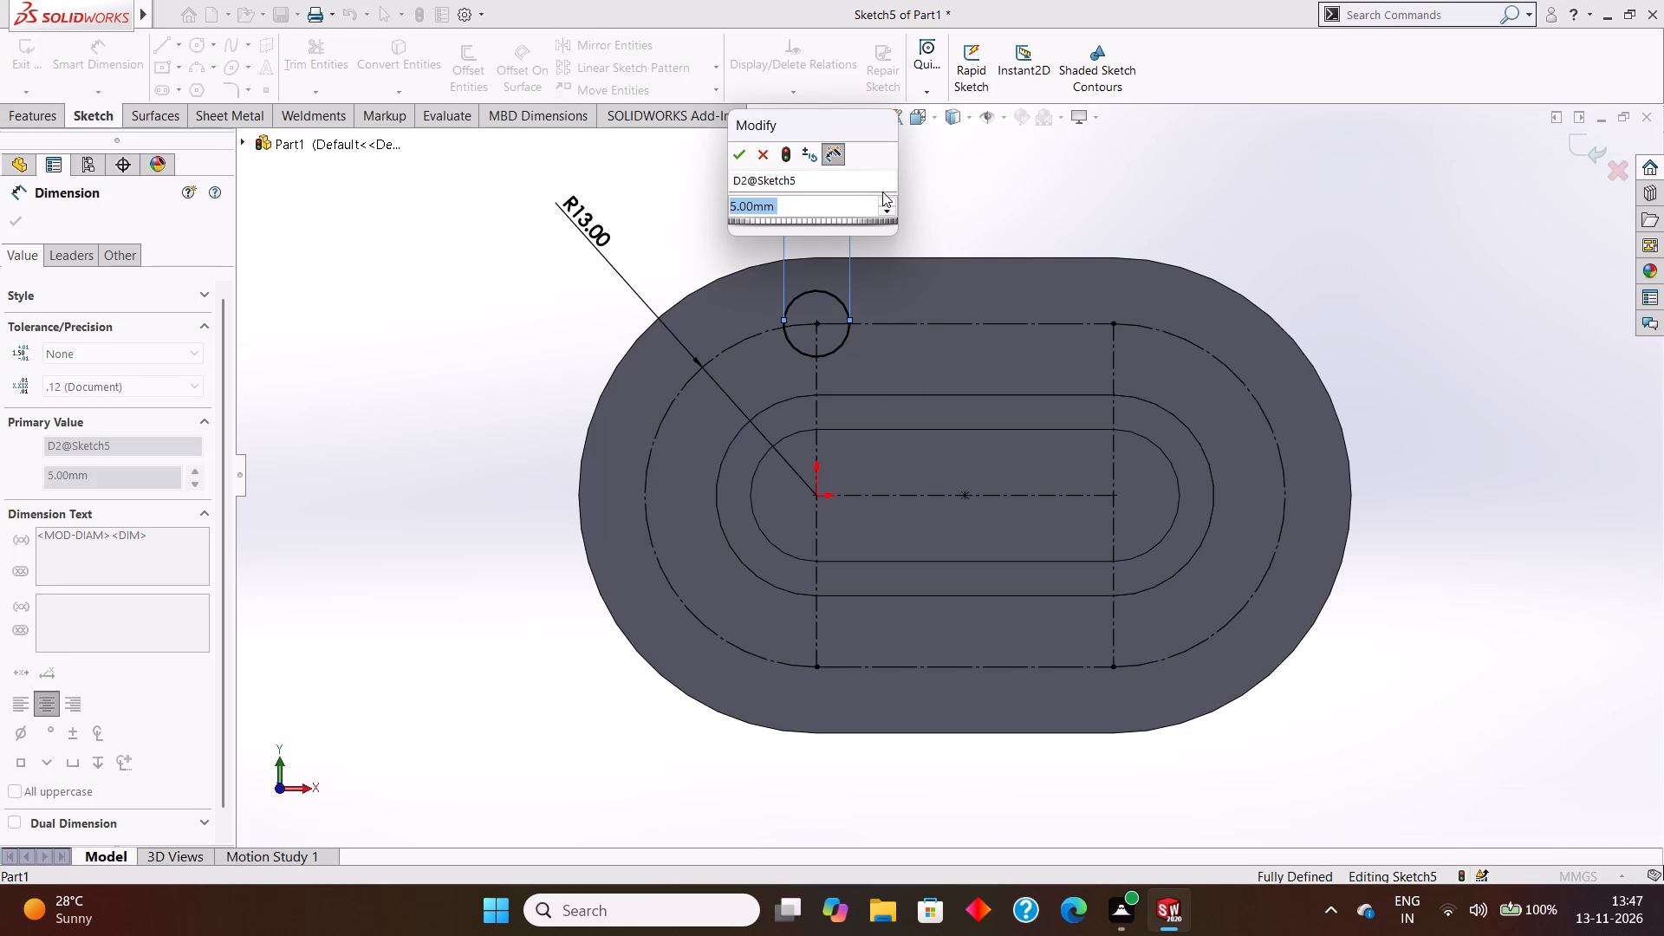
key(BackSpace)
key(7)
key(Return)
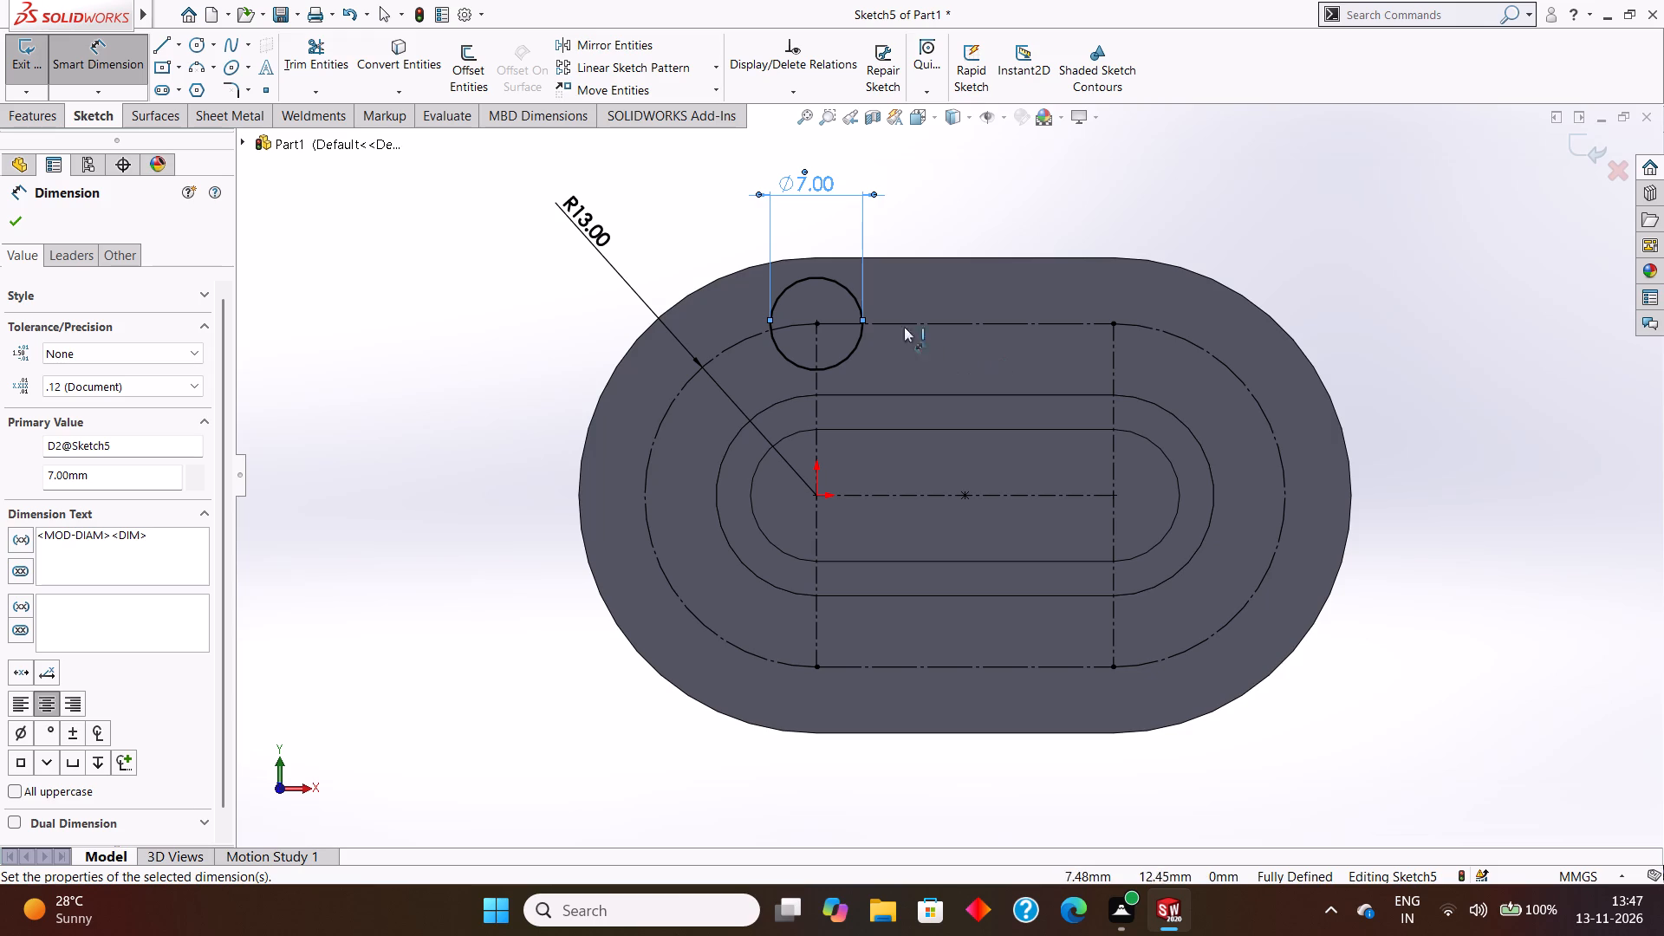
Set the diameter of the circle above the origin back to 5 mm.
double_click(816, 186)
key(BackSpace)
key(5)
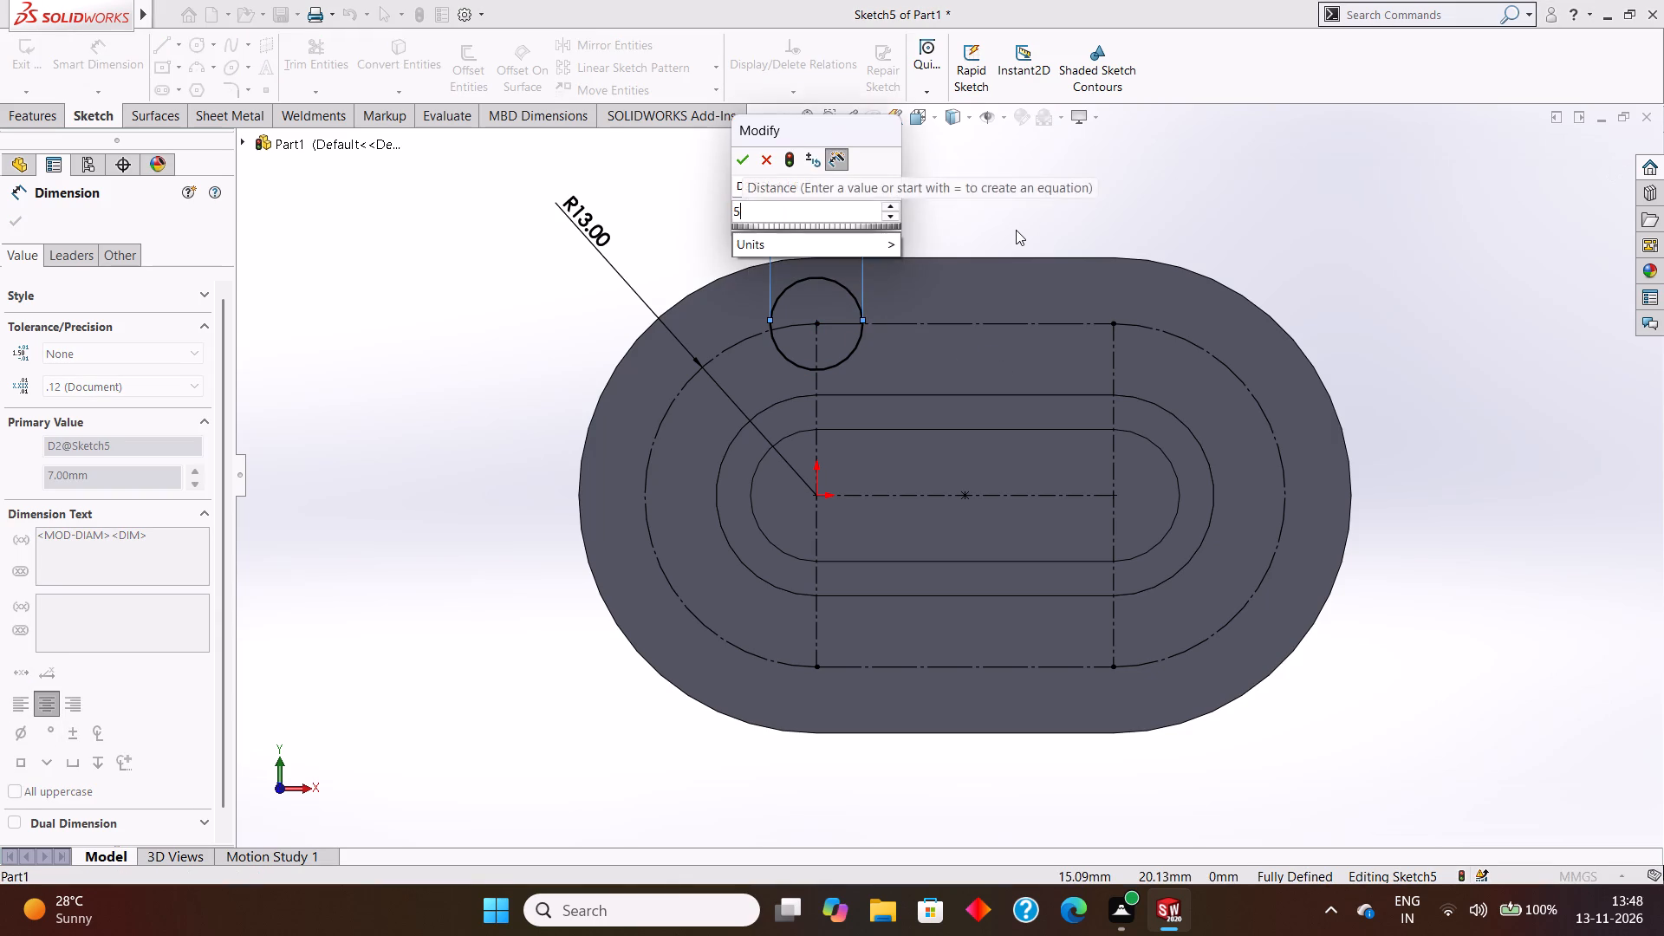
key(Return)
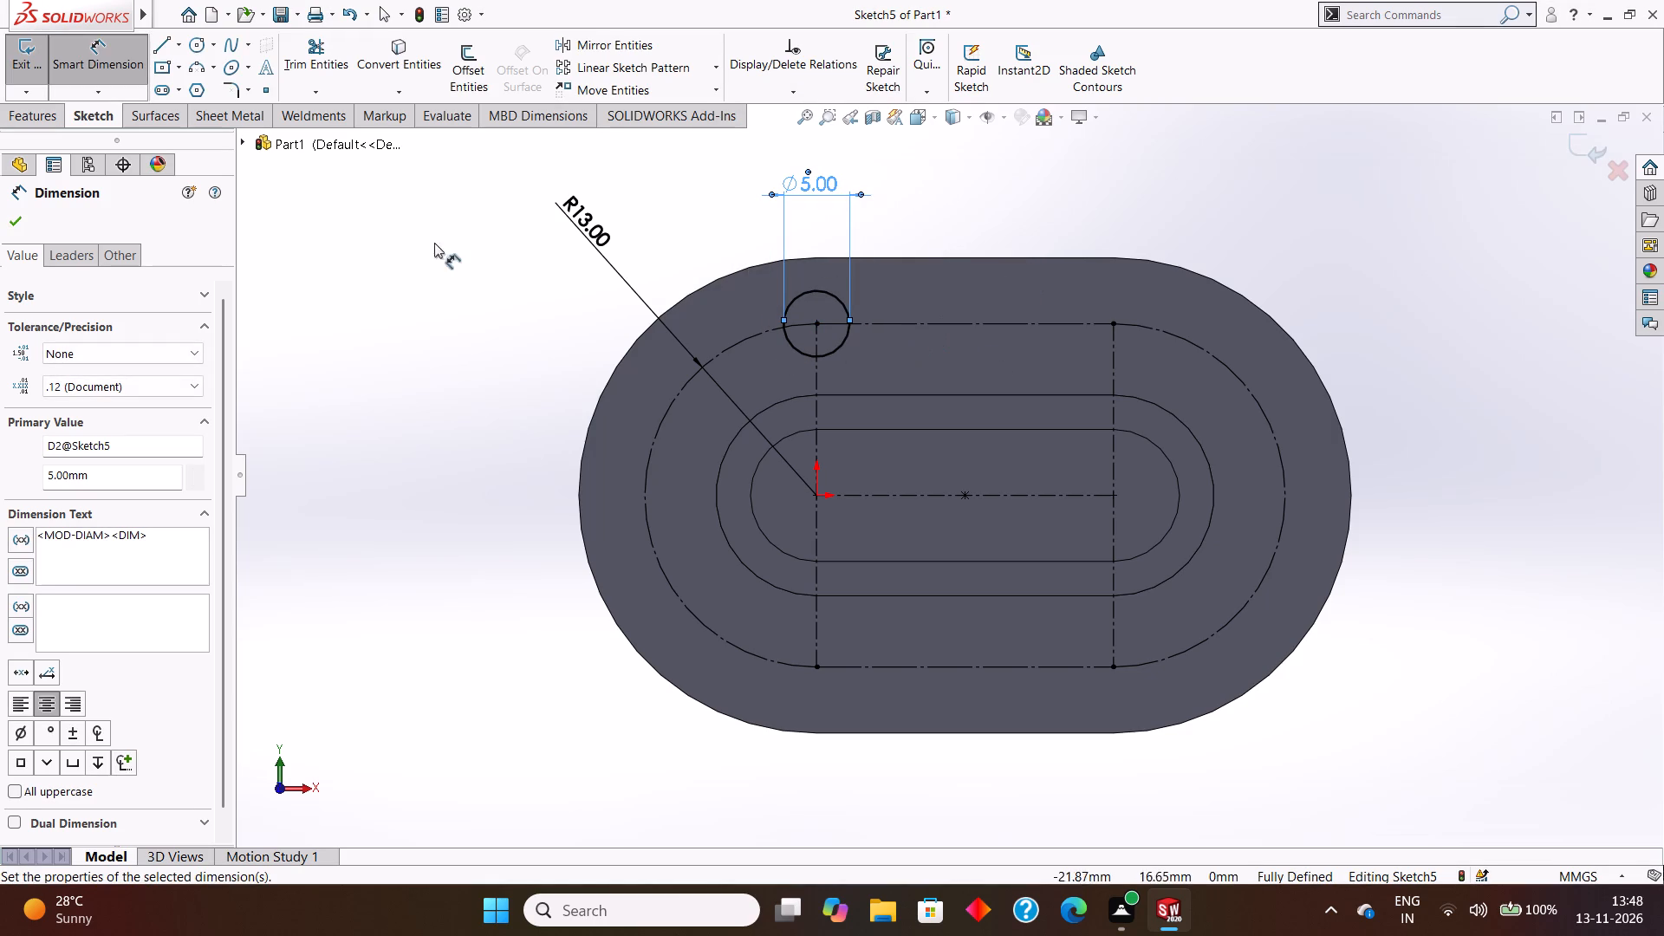
Sketch a circle of about 3 mm radius centred on the construction slot's upper tangent point at the end opposite the origin.
click(195, 42)
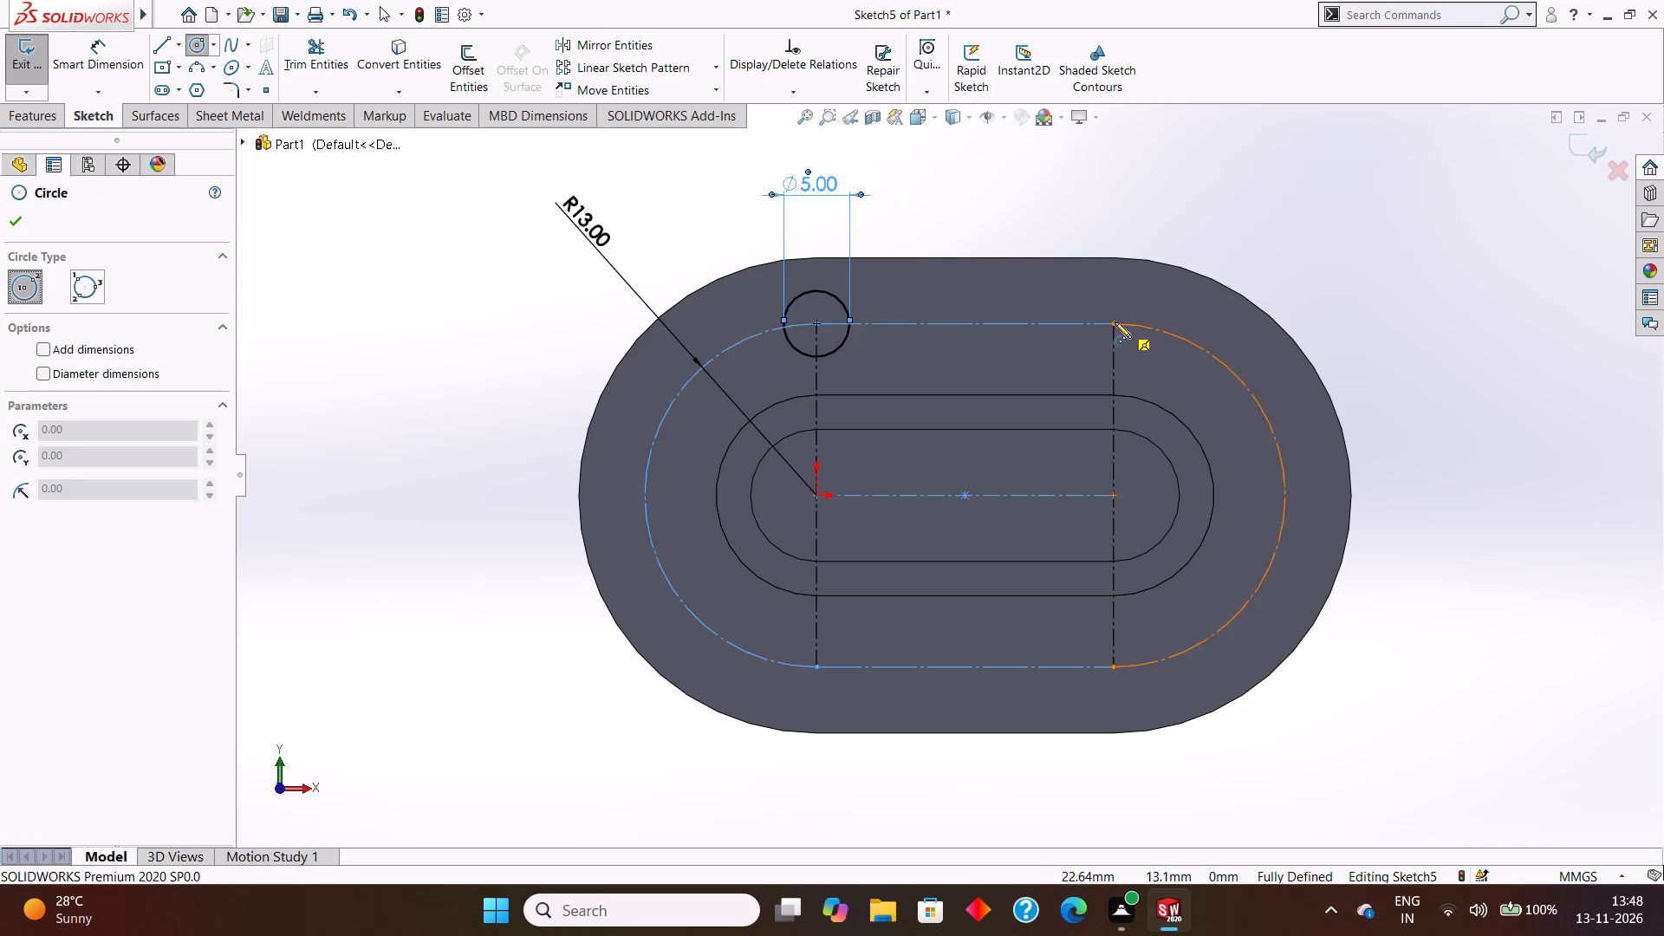
drag(1112, 321, 1115, 284)
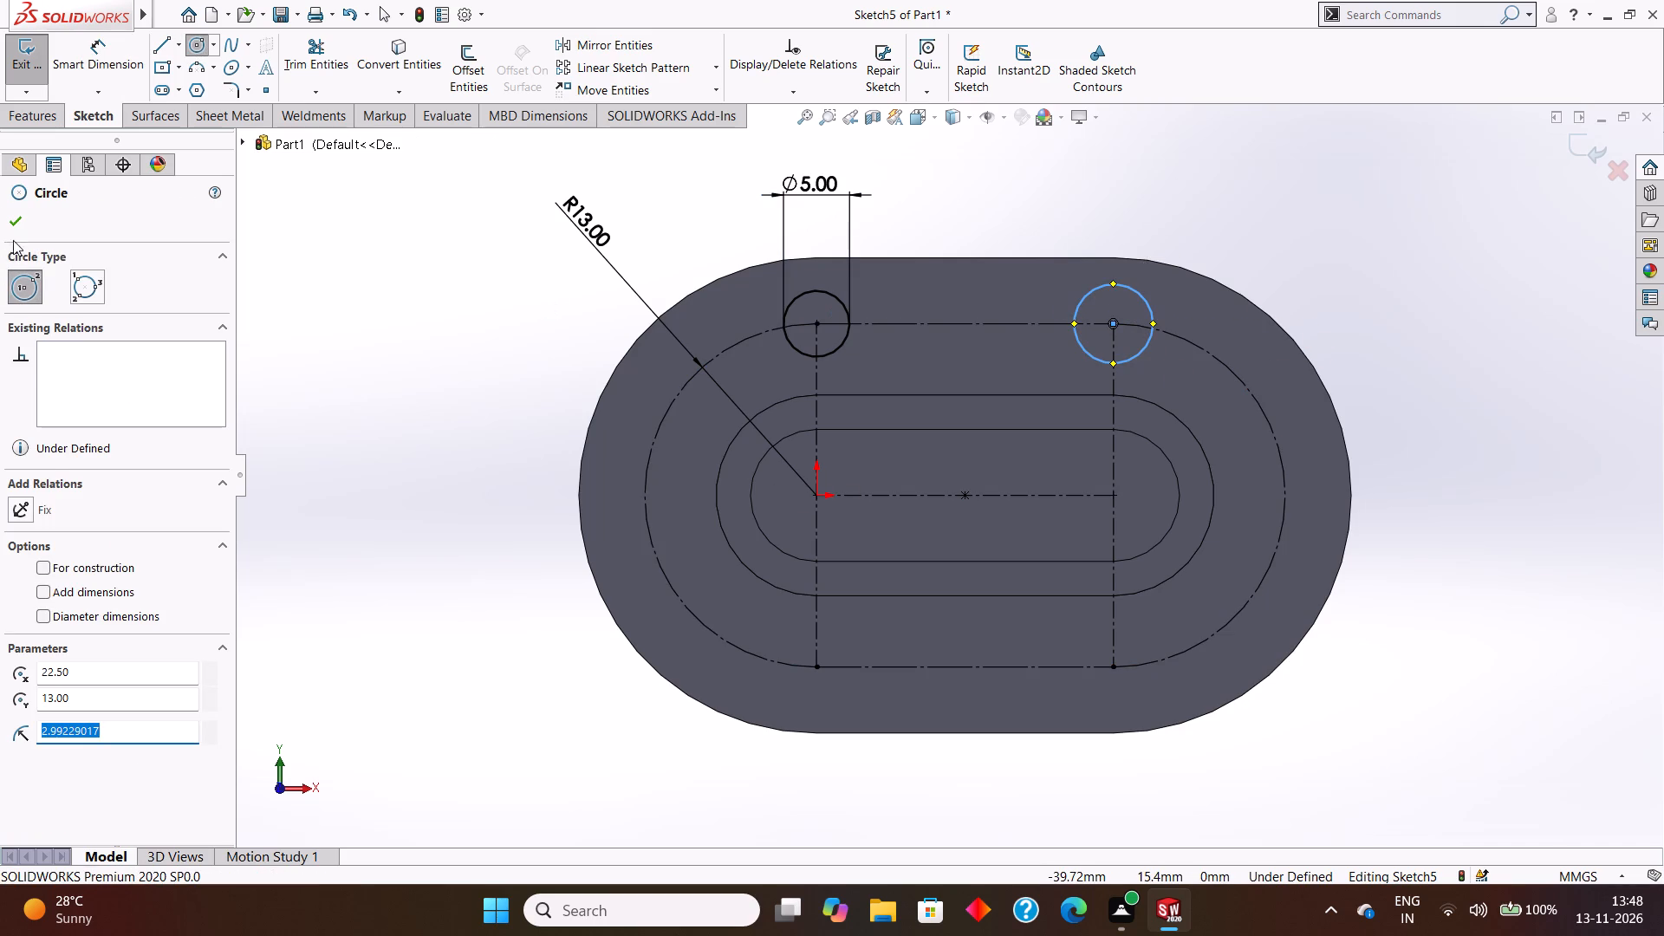
click(16, 225)
Dimension the second upper circle, at the end opposite the origin, with a diameter of 5 mm.
click(99, 62)
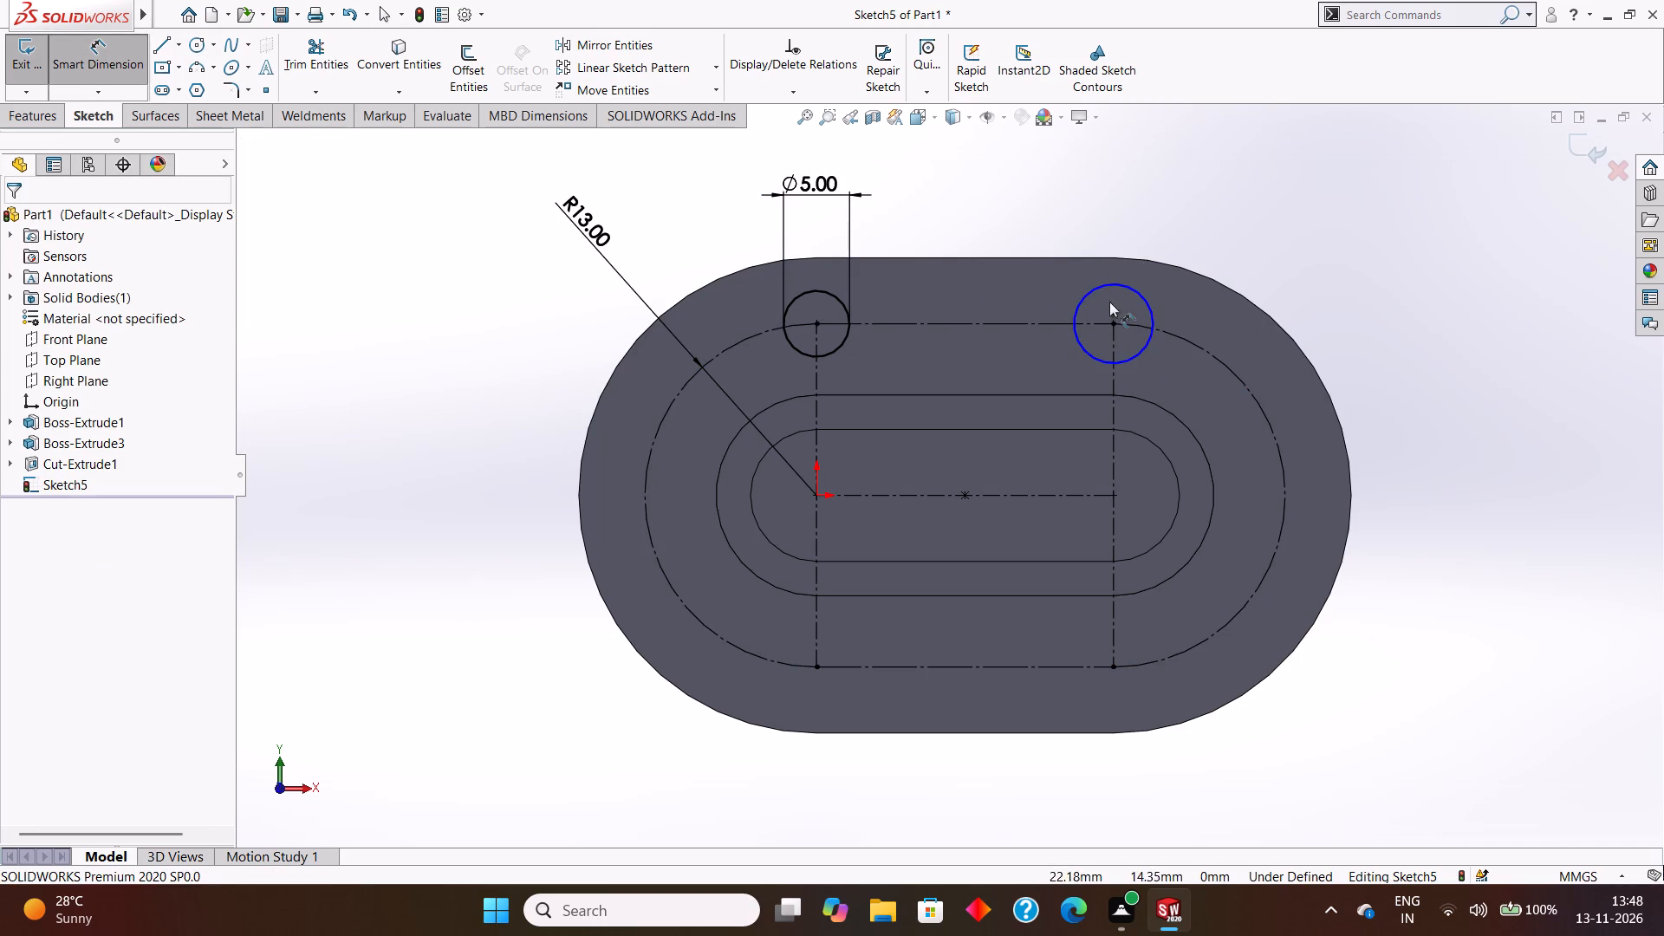
click(1108, 284)
click(1105, 176)
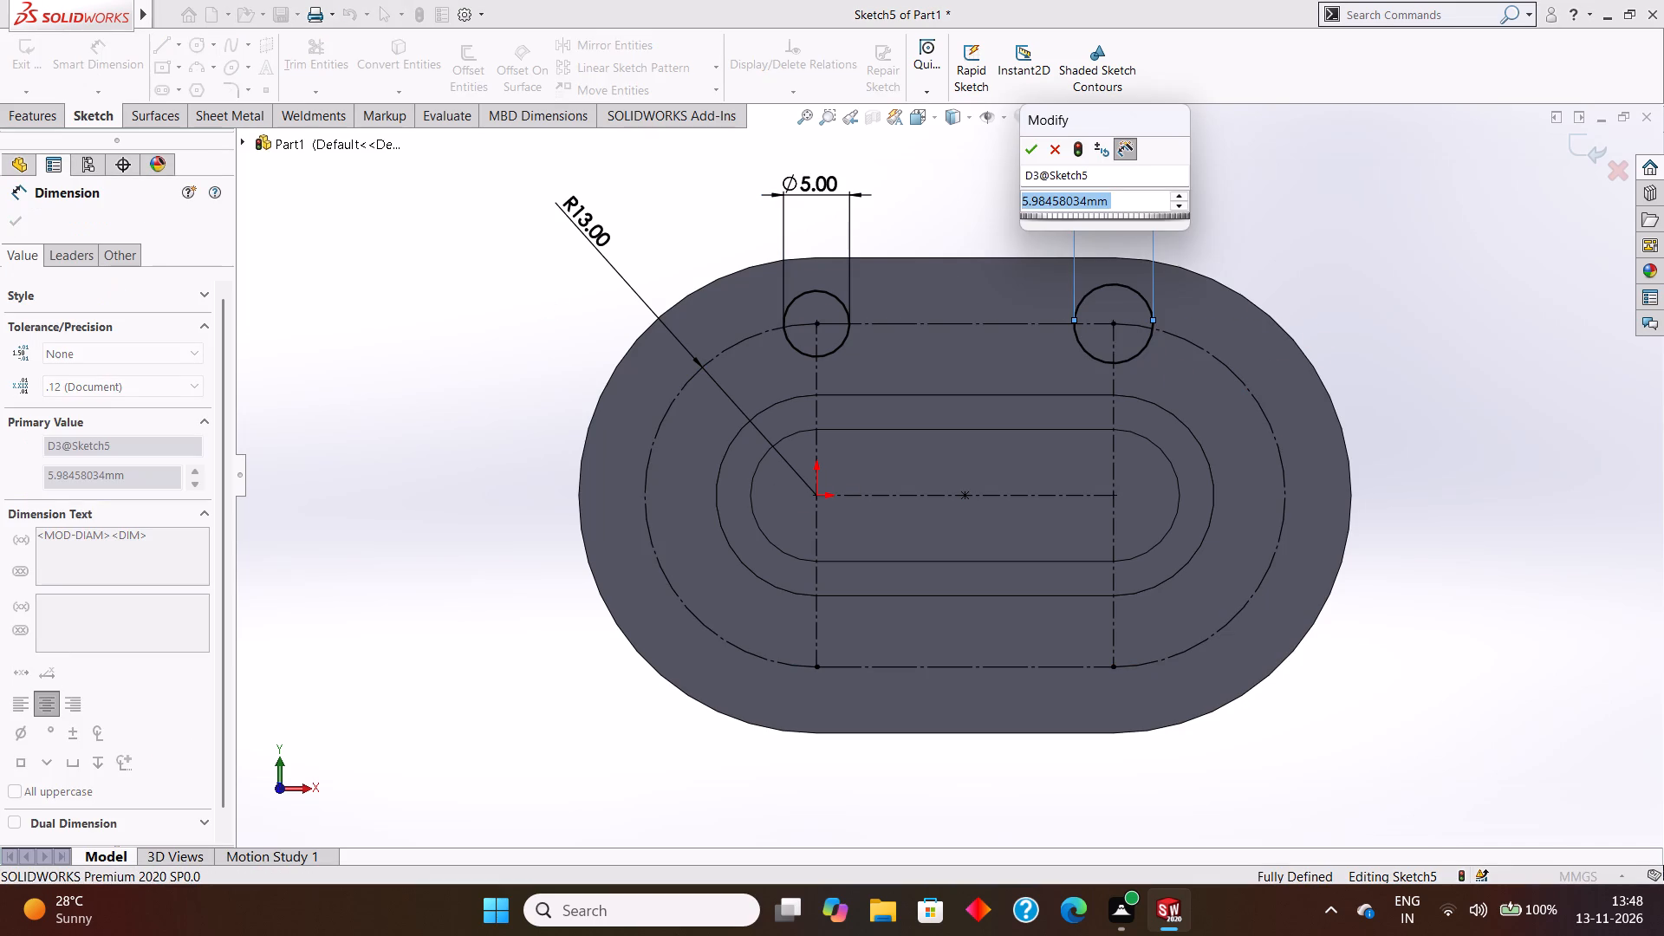
key(BackSpace)
key(5)
key(Return)
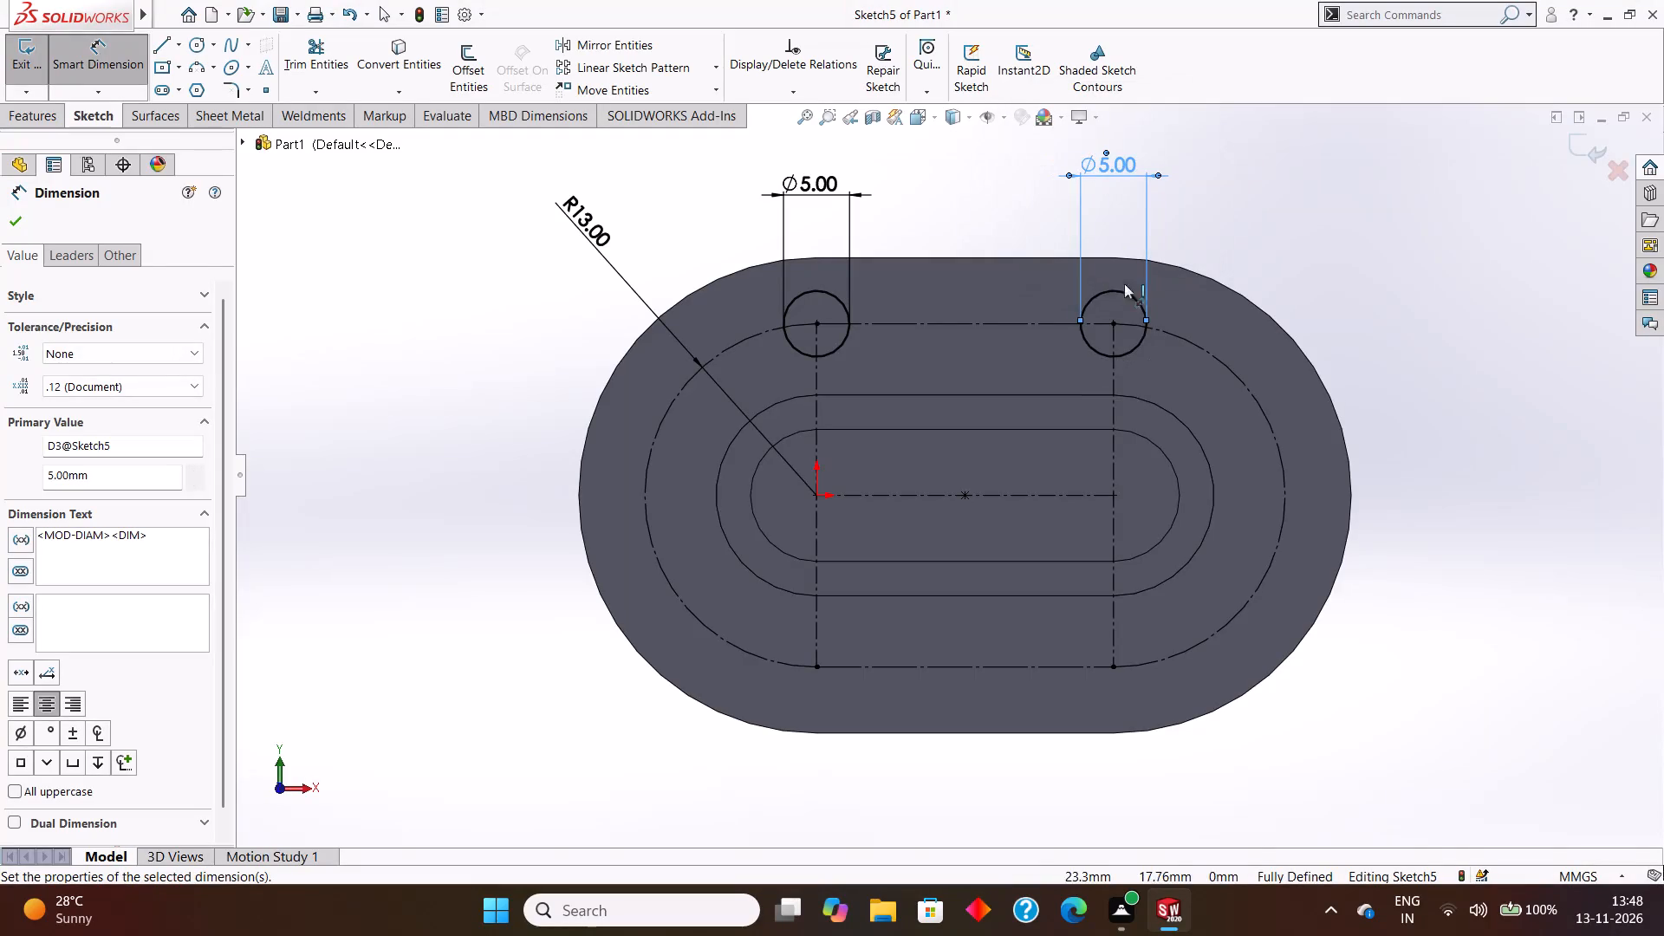
click(16, 218)
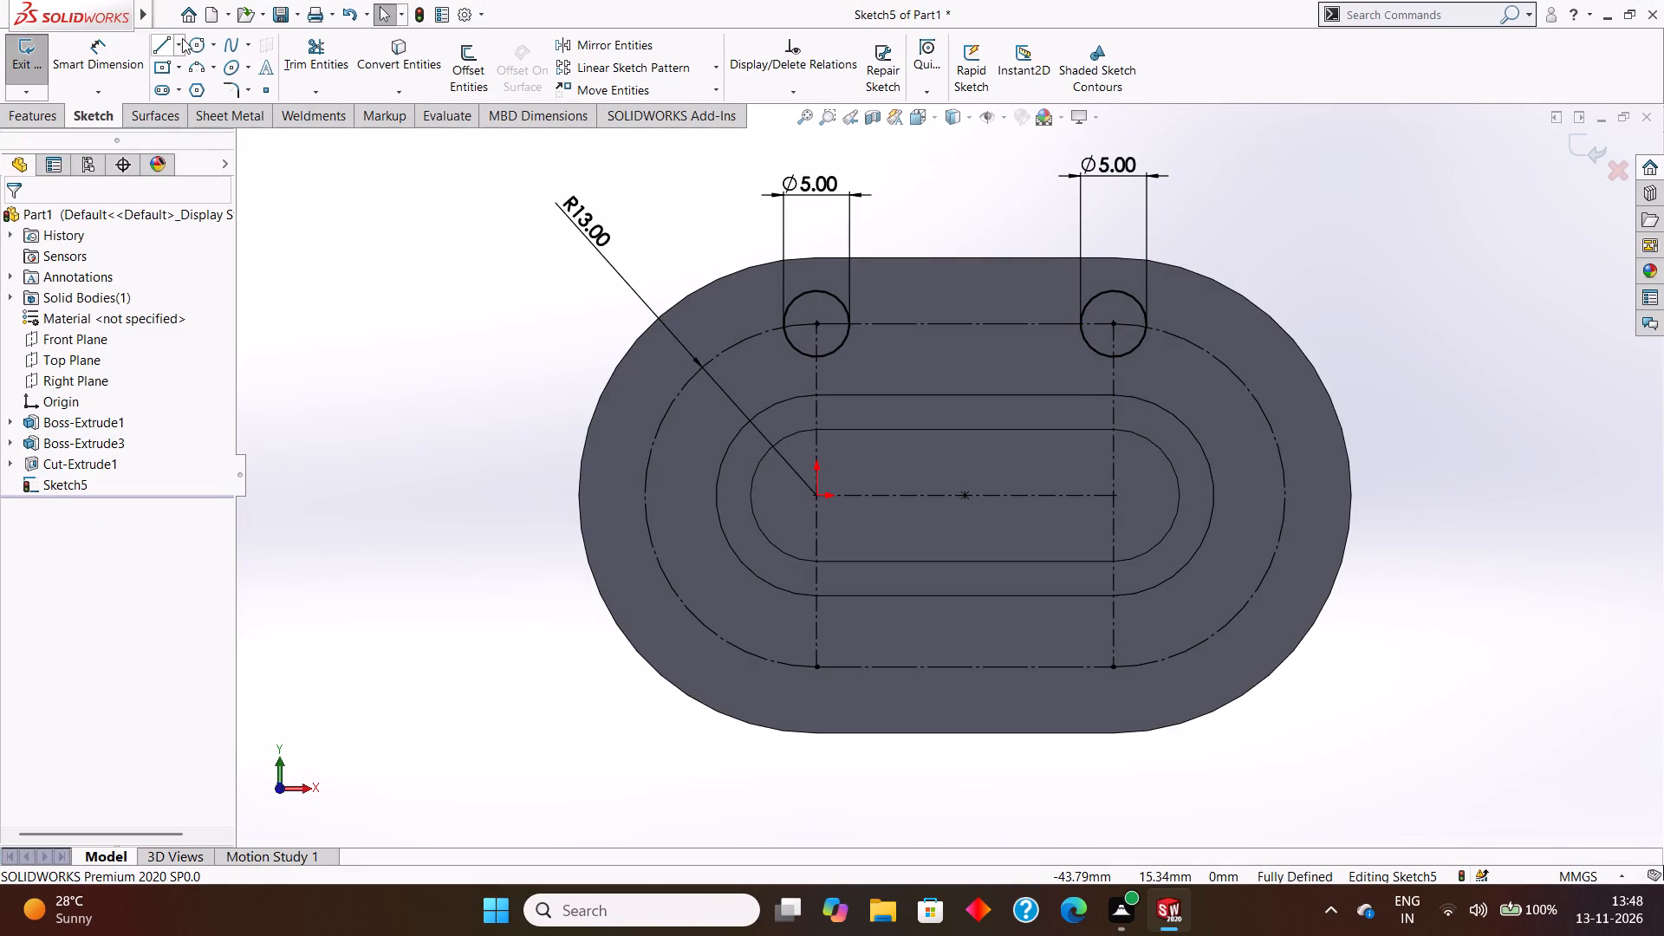
Sketch a circle of radius 2.5 mm centred on the construction slot's tangent point directly below the origin.
click(197, 39)
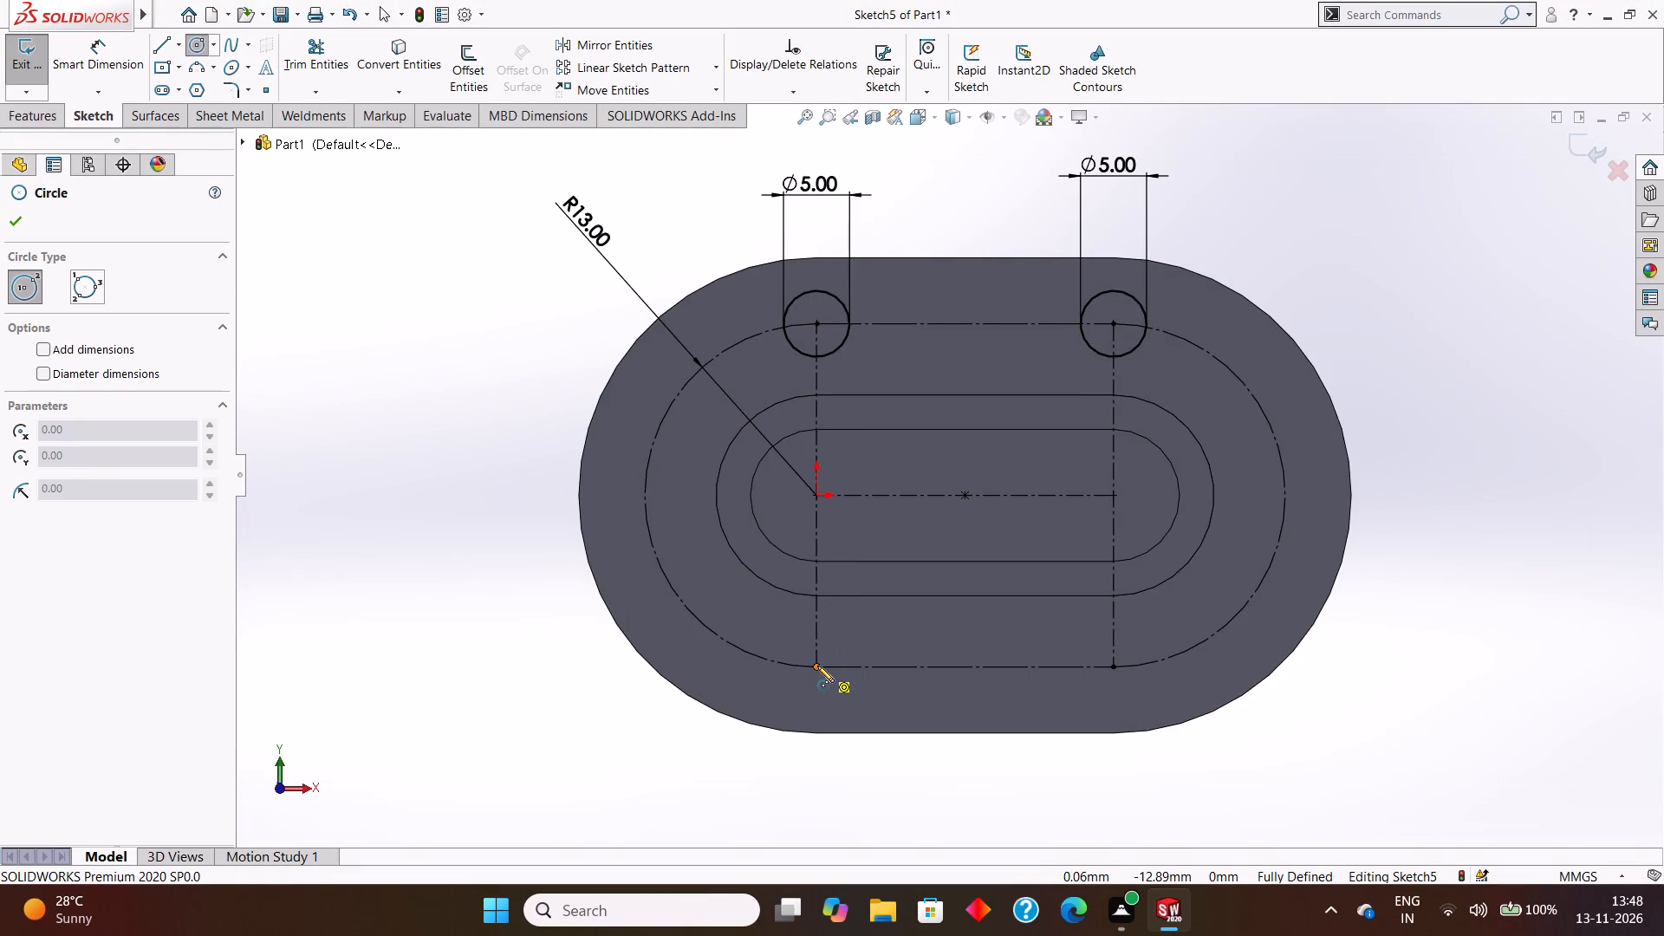
drag(817, 666, 833, 692)
key(BackSpace)
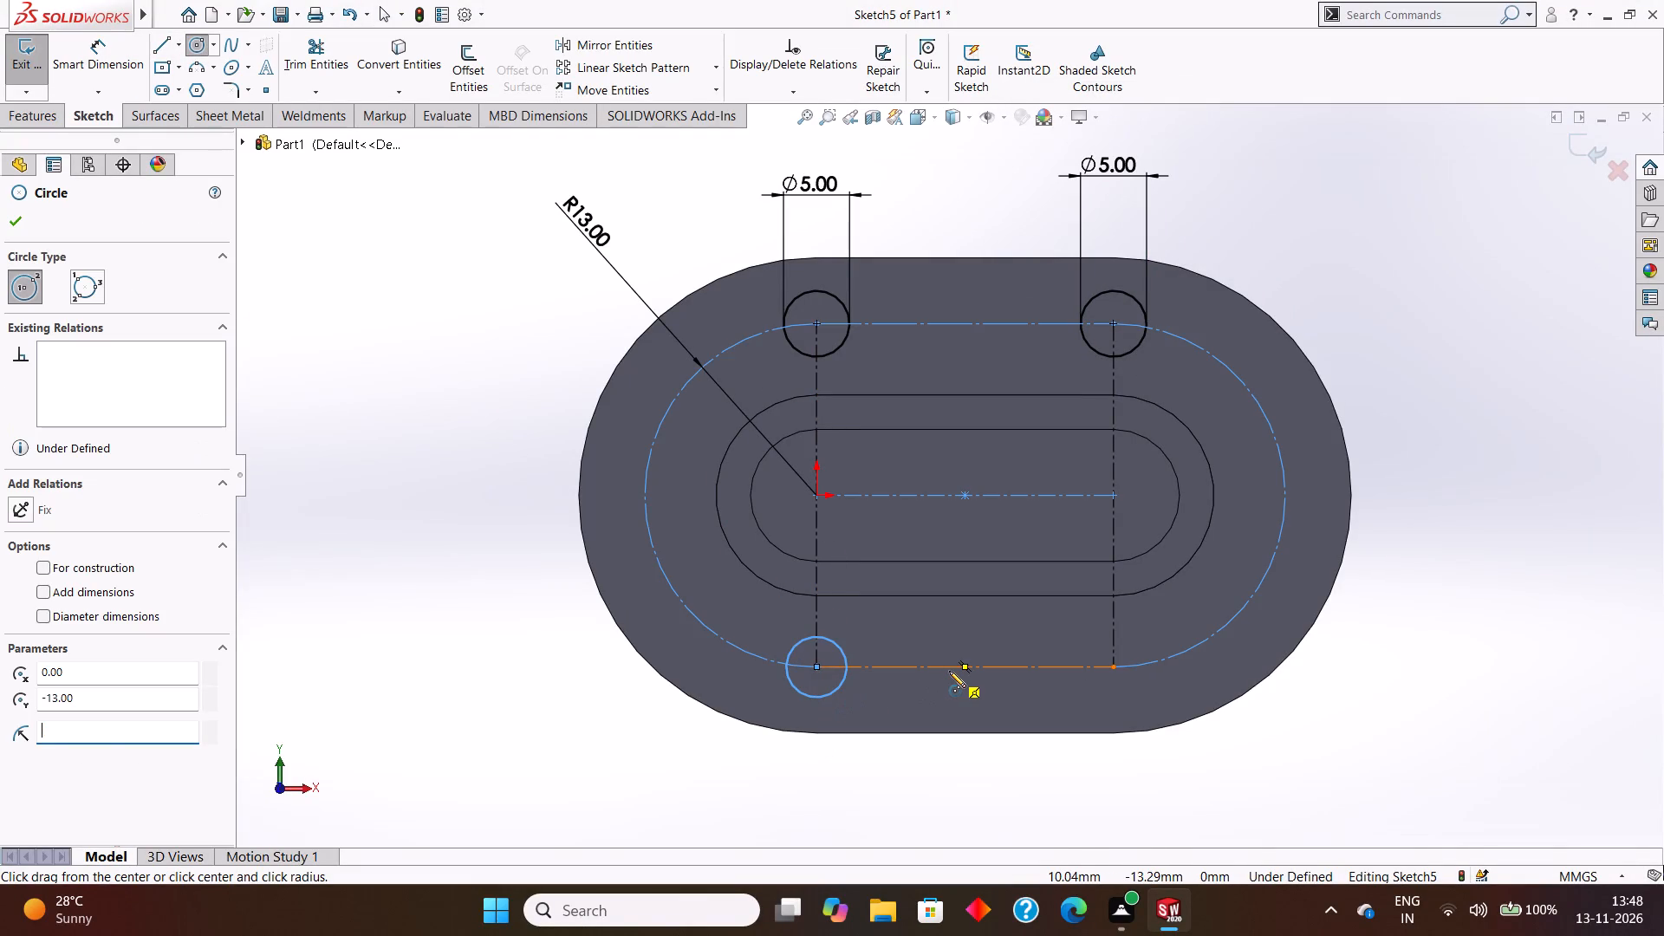
text(2.5)
key(Return)
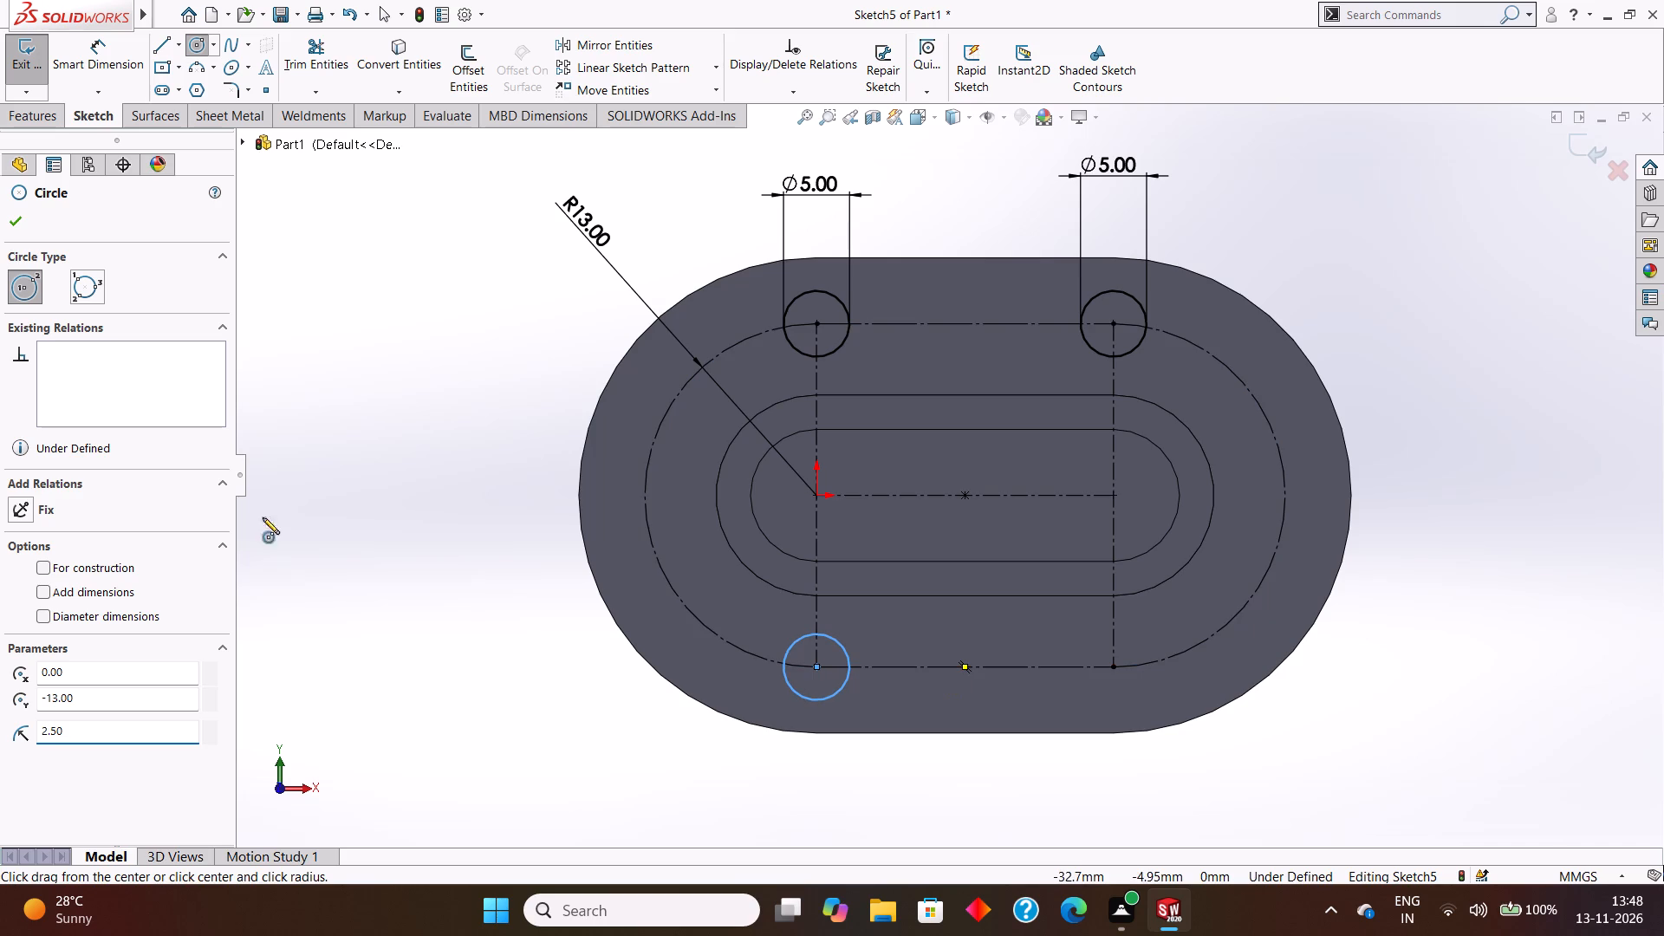
click(24, 219)
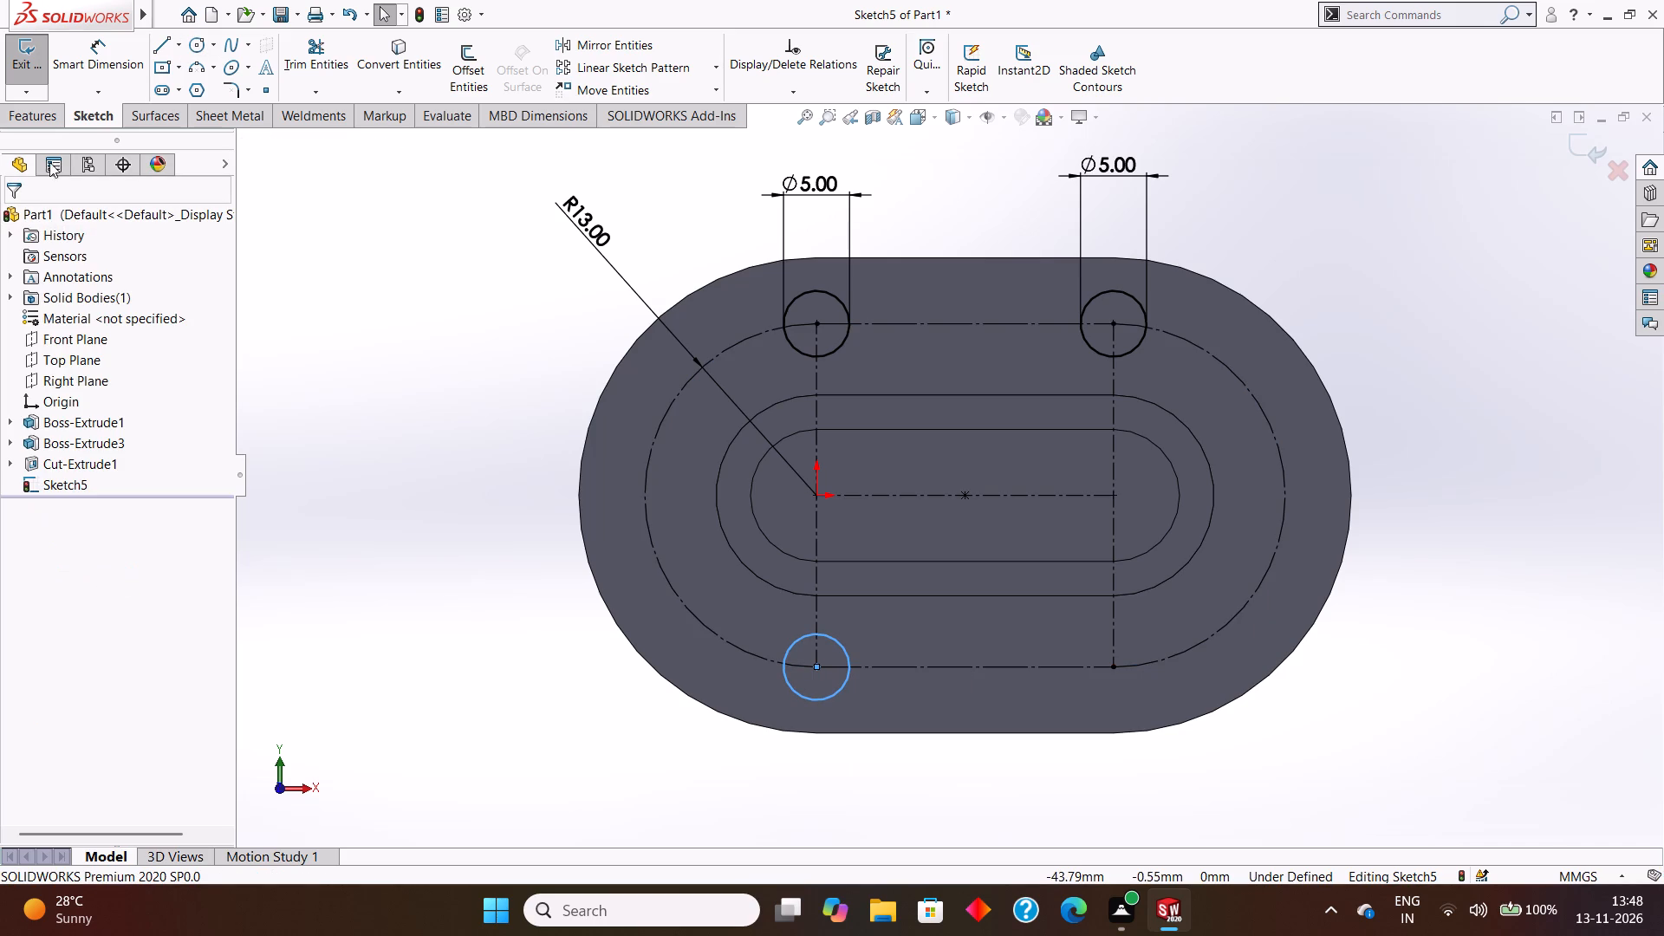
Dimension the circle below the origin with a diameter of 5 mm.
click(114, 54)
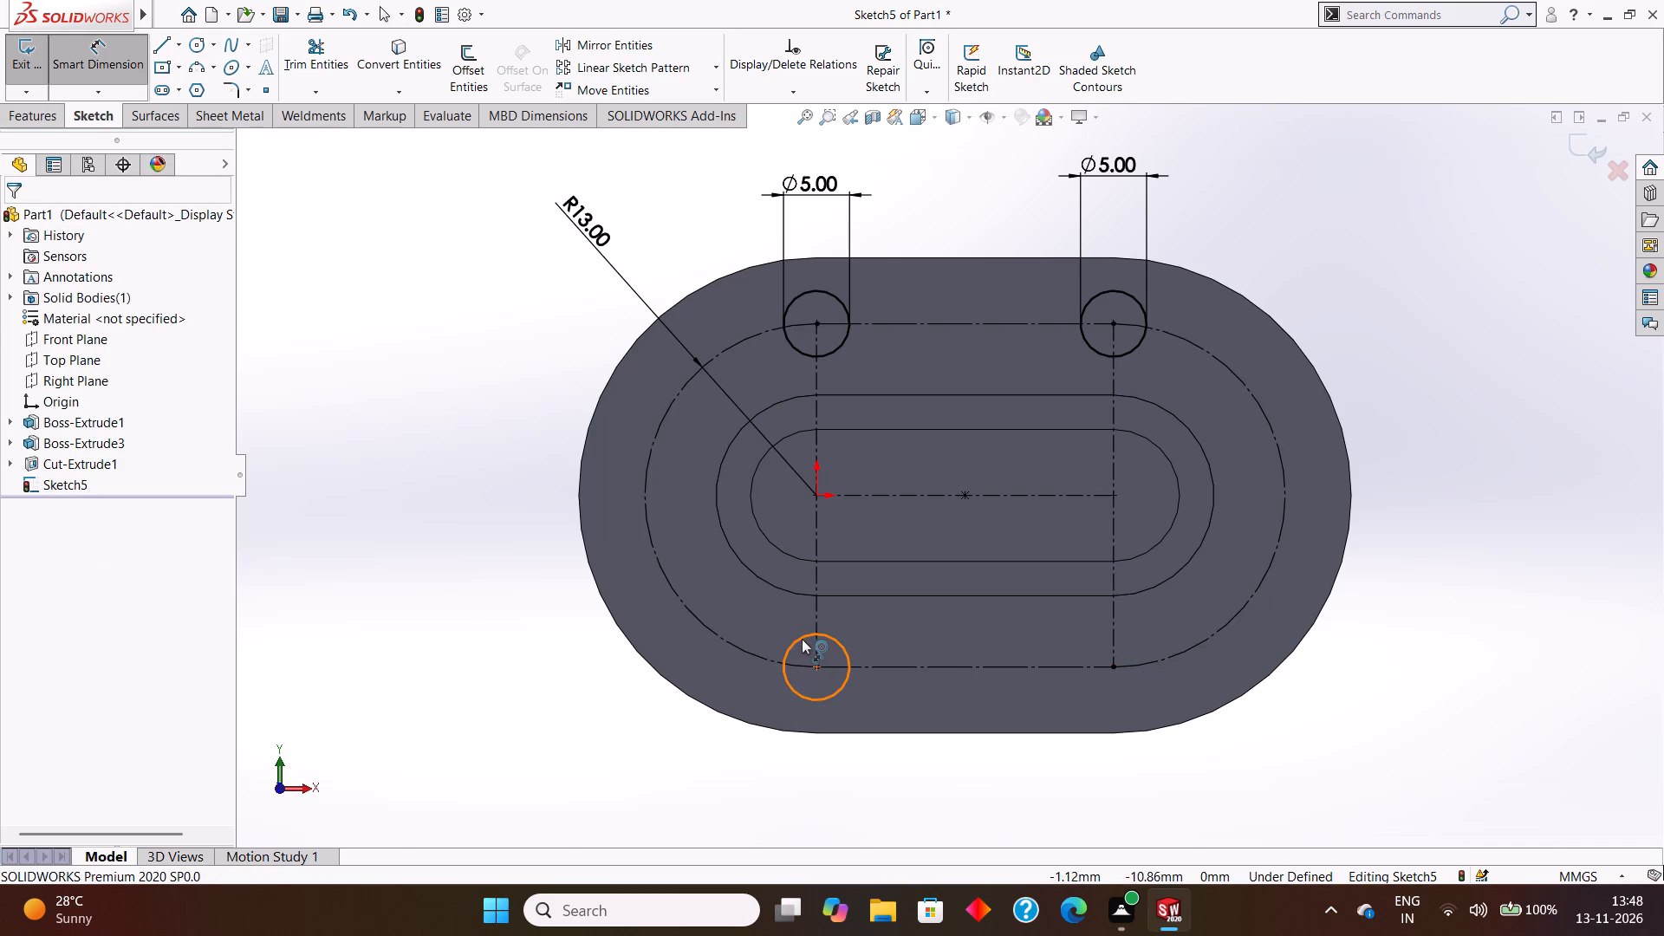
click(802, 639)
click(738, 610)
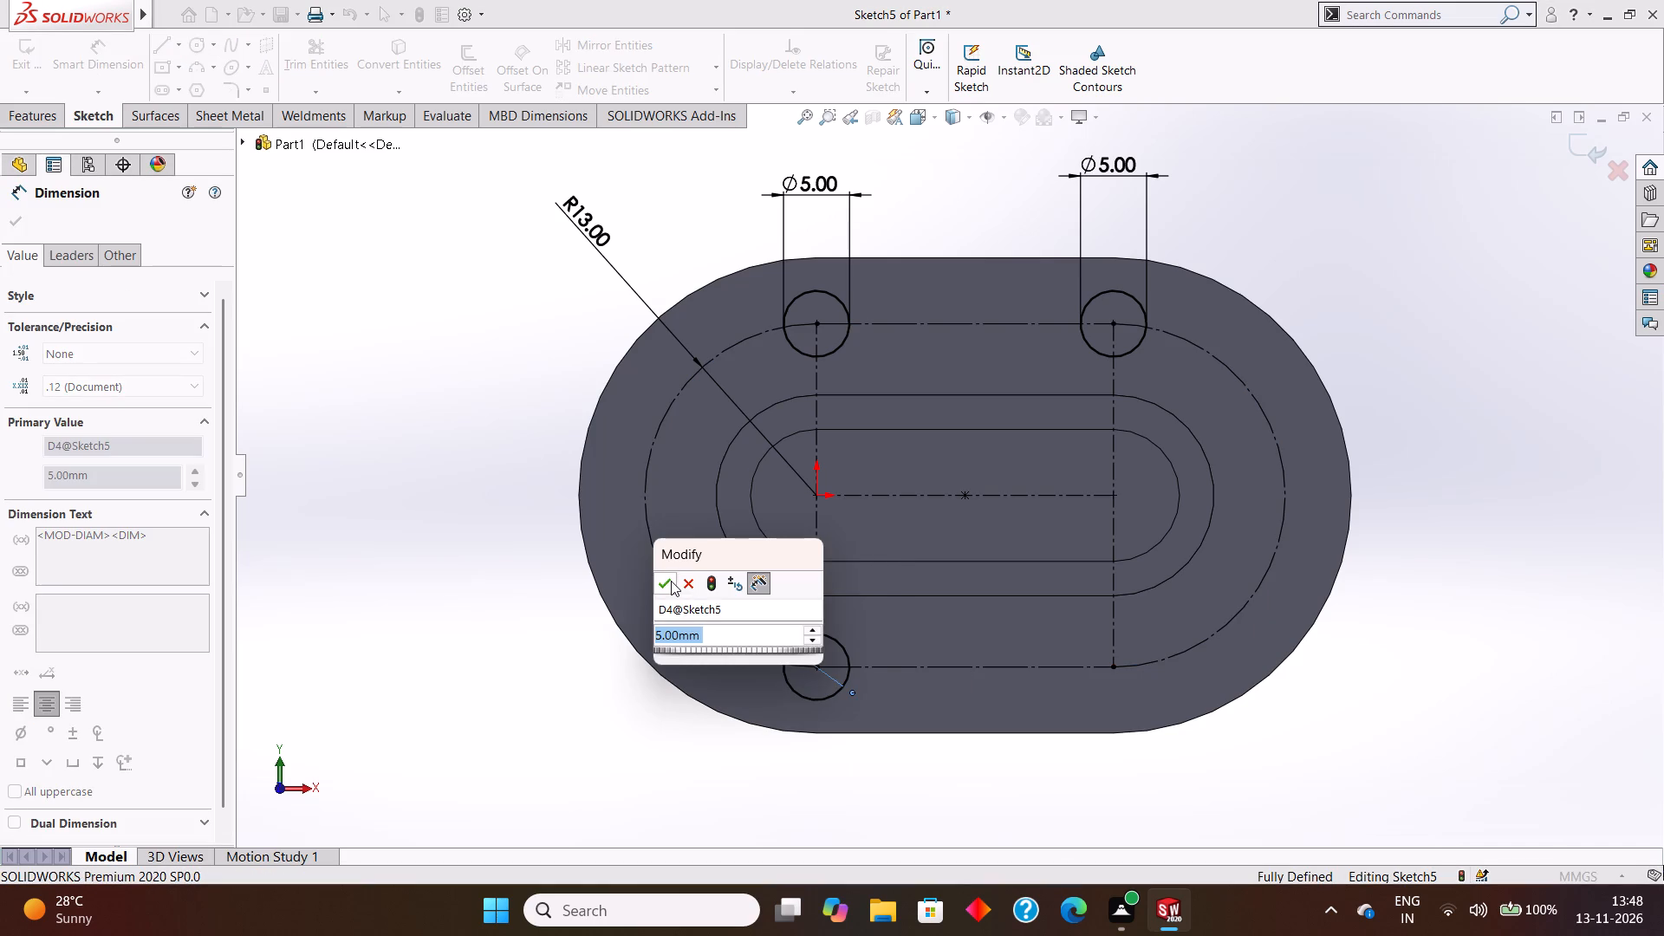
click(671, 581)
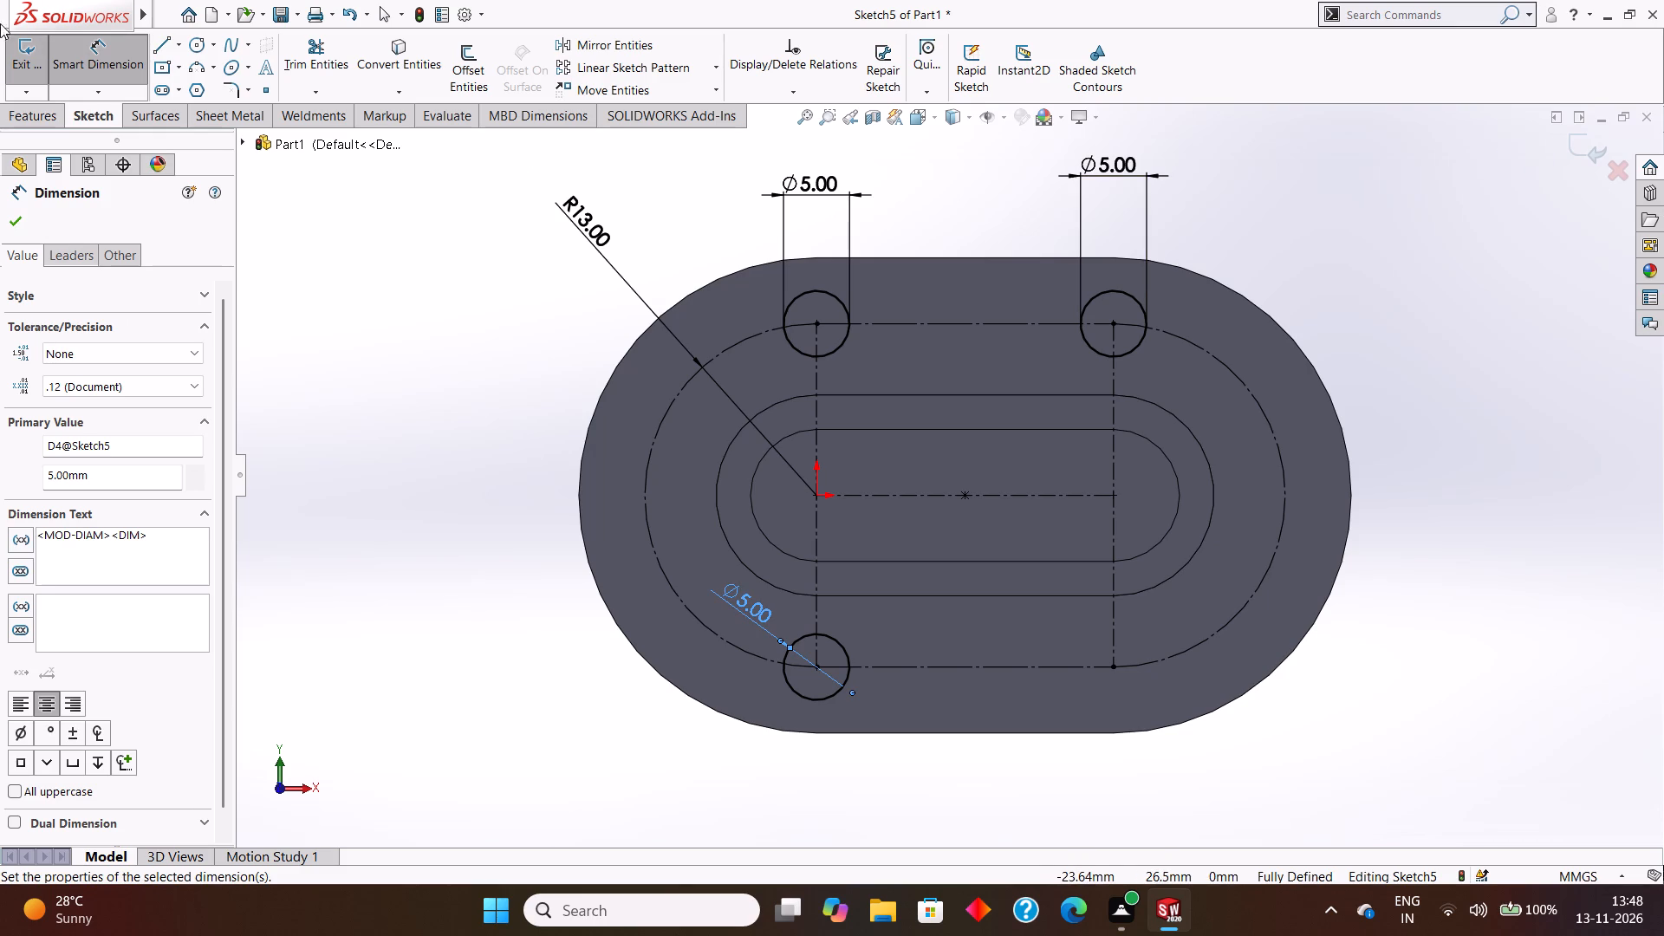
click(19, 220)
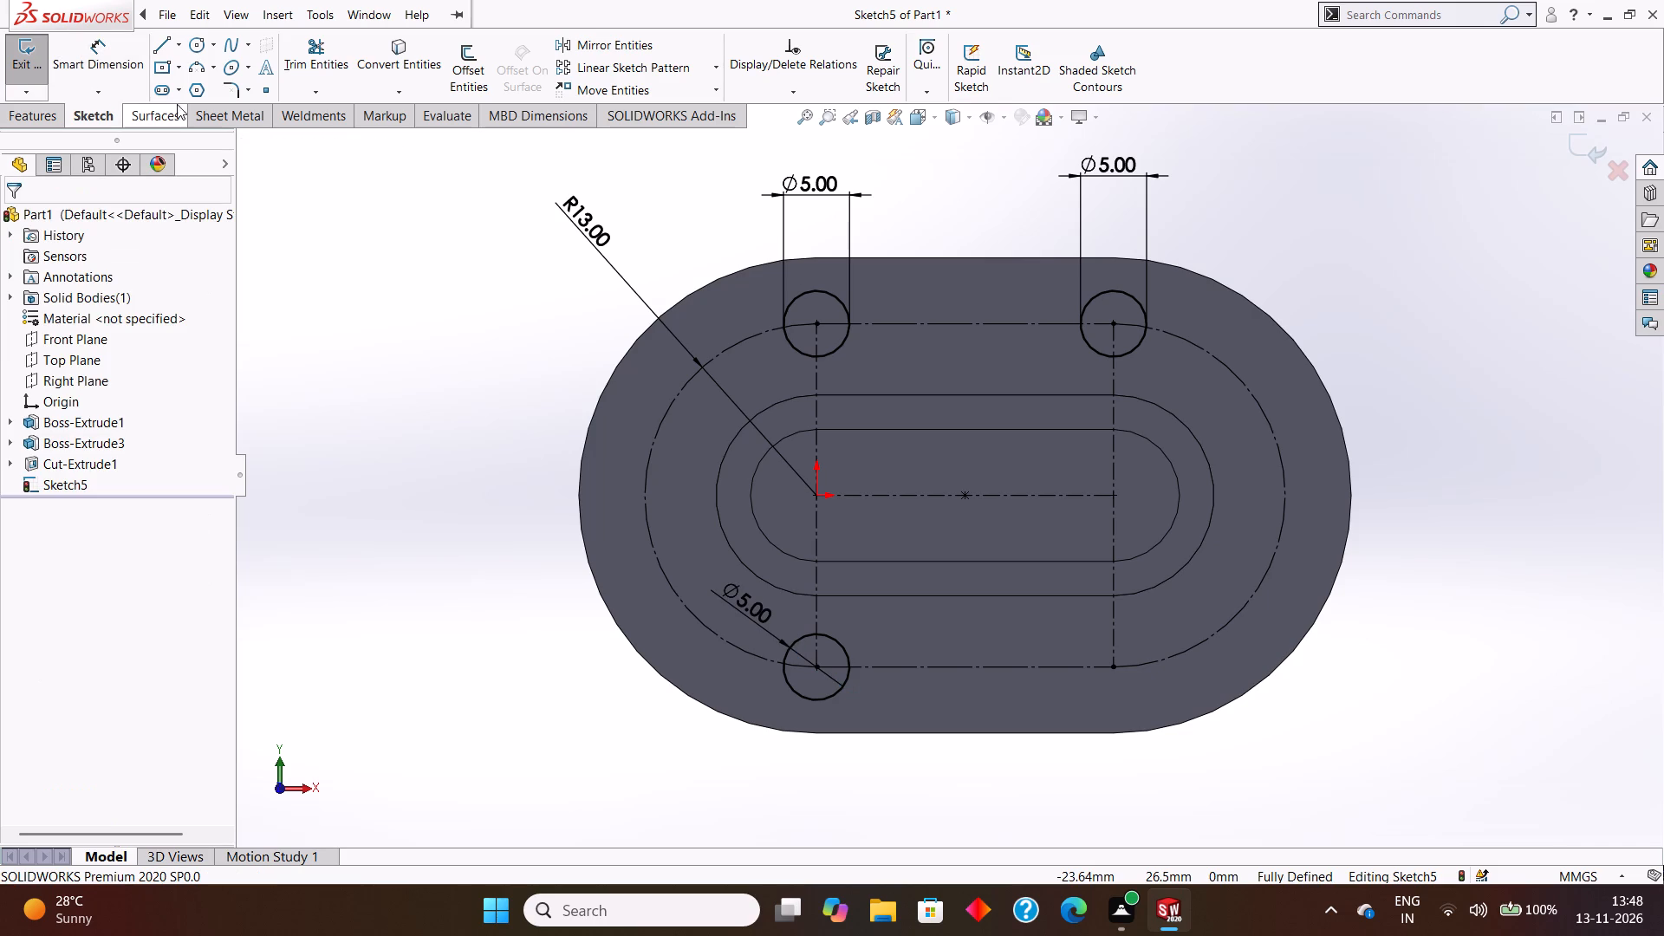
Sketch a circle of radius 2.5 mm centred on the construction slot's lower tangent point at the end opposite the origin.
click(198, 38)
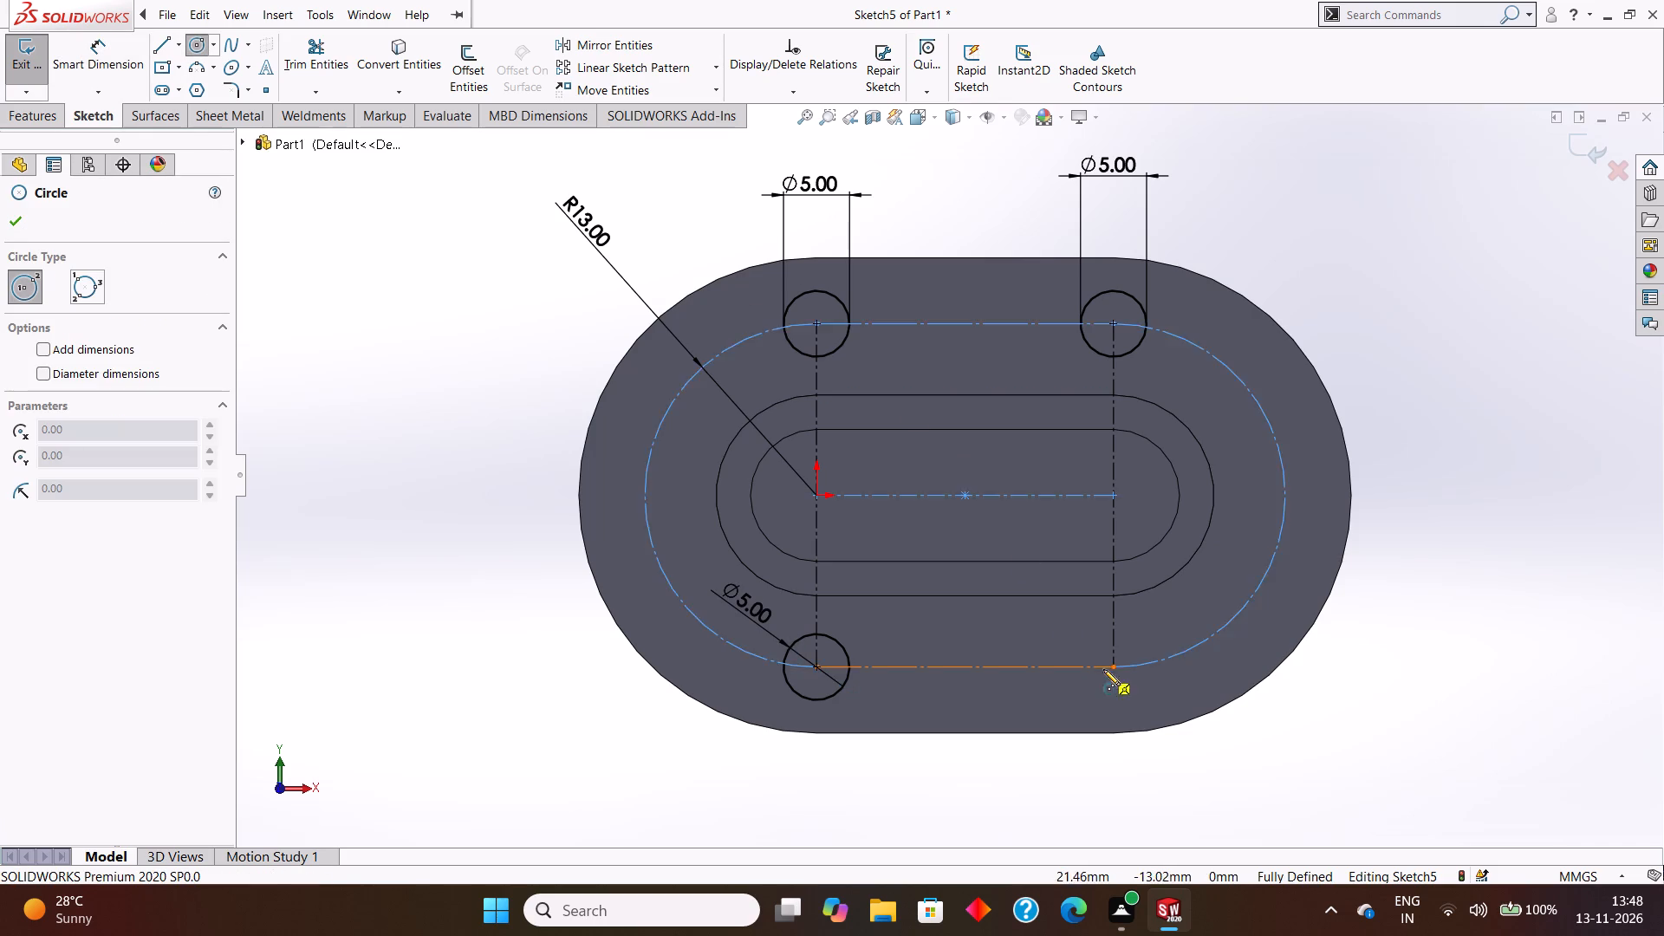
drag(1114, 665, 1137, 688)
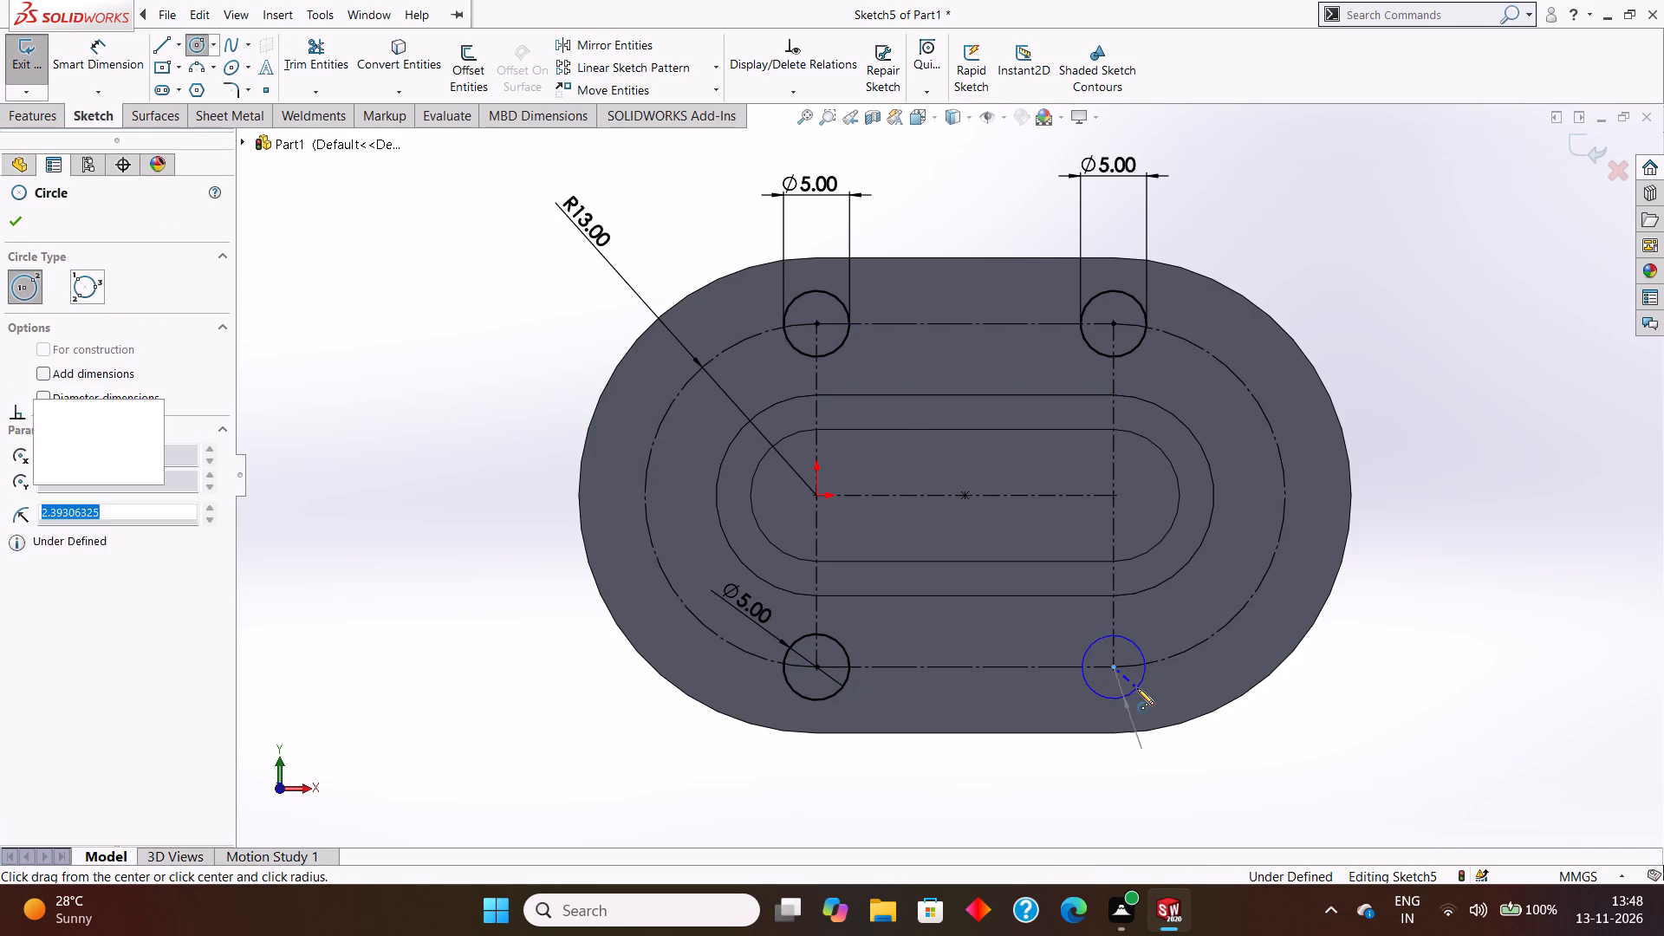
key(BackSpace)
text(2.5)
key(Return)
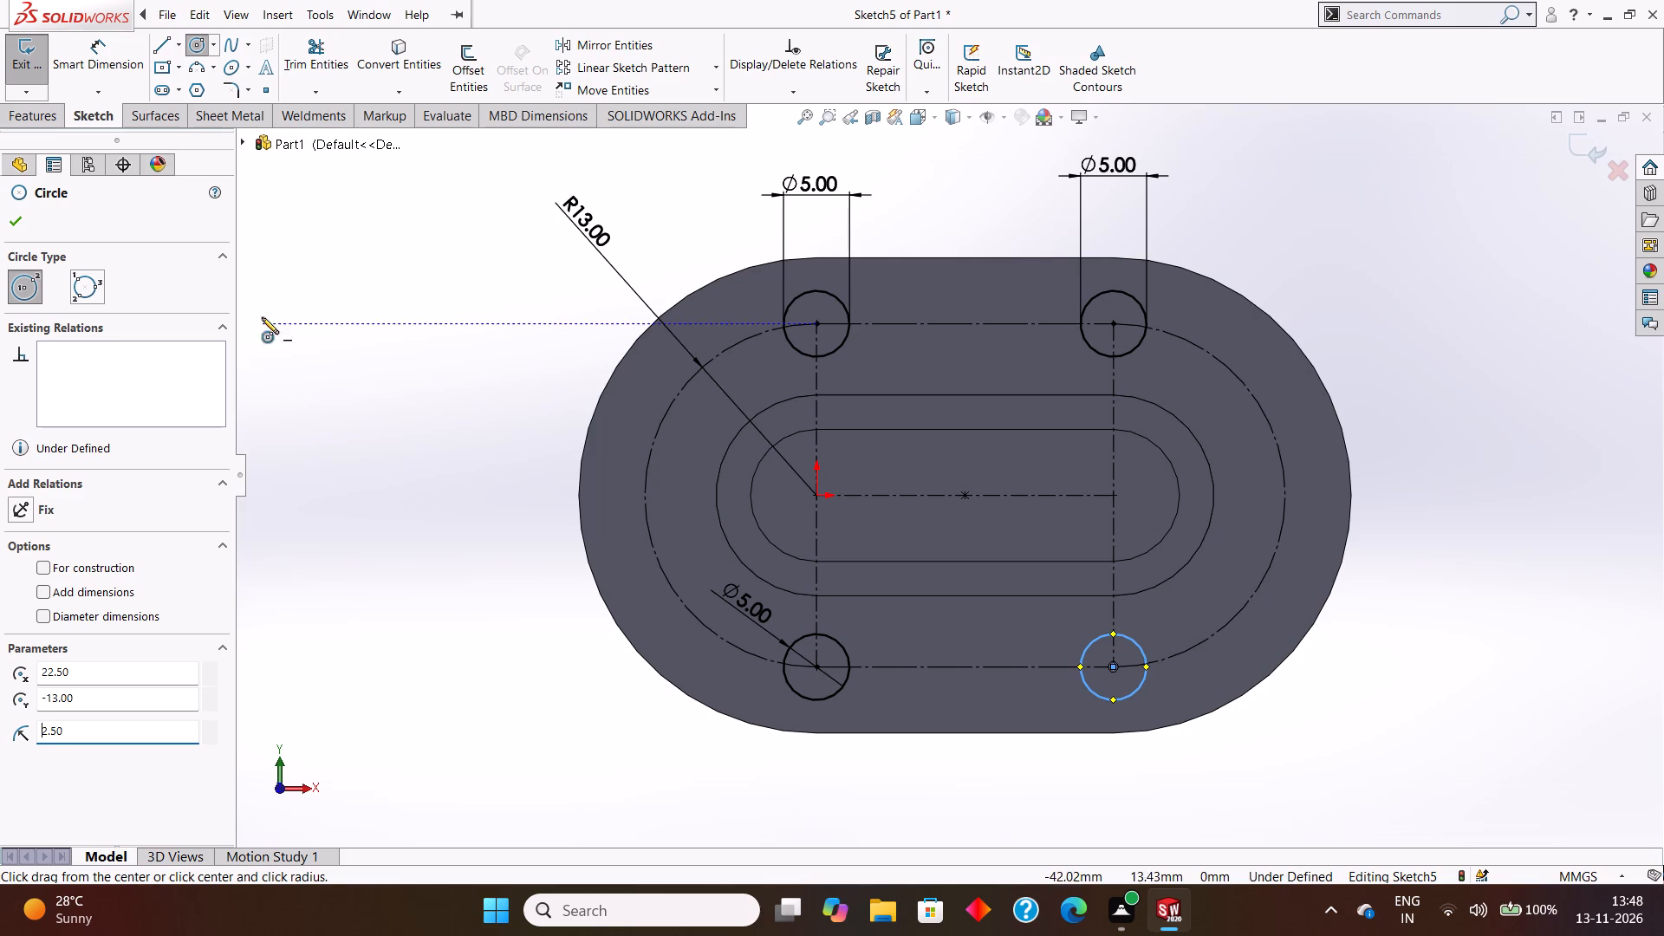
click(15, 214)
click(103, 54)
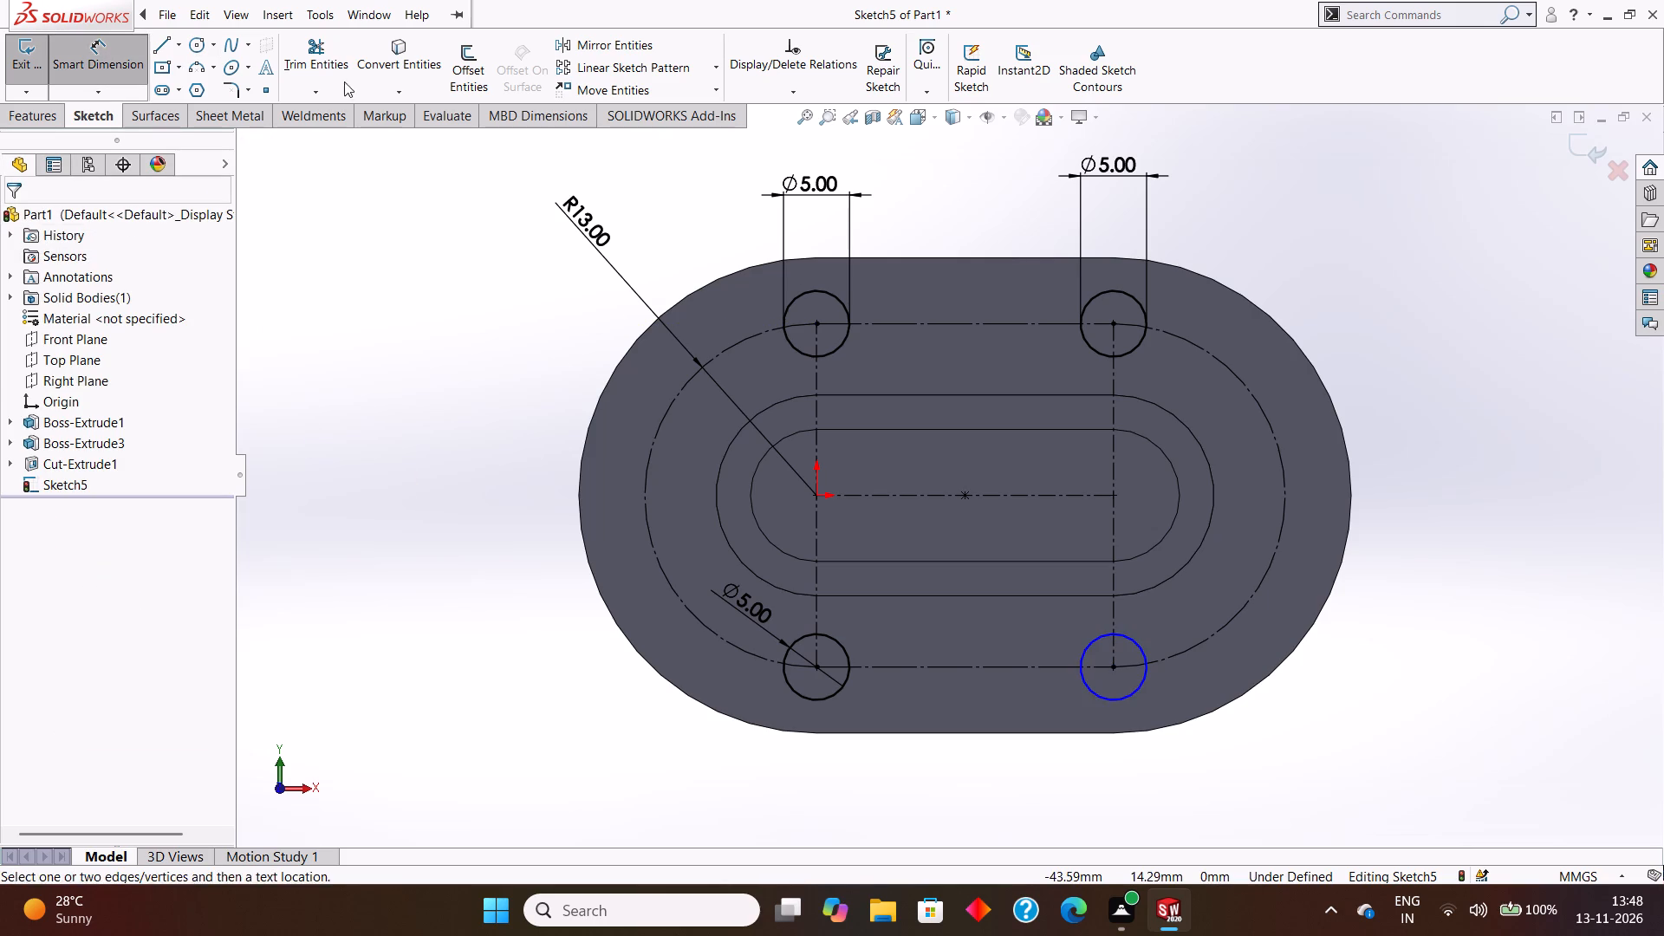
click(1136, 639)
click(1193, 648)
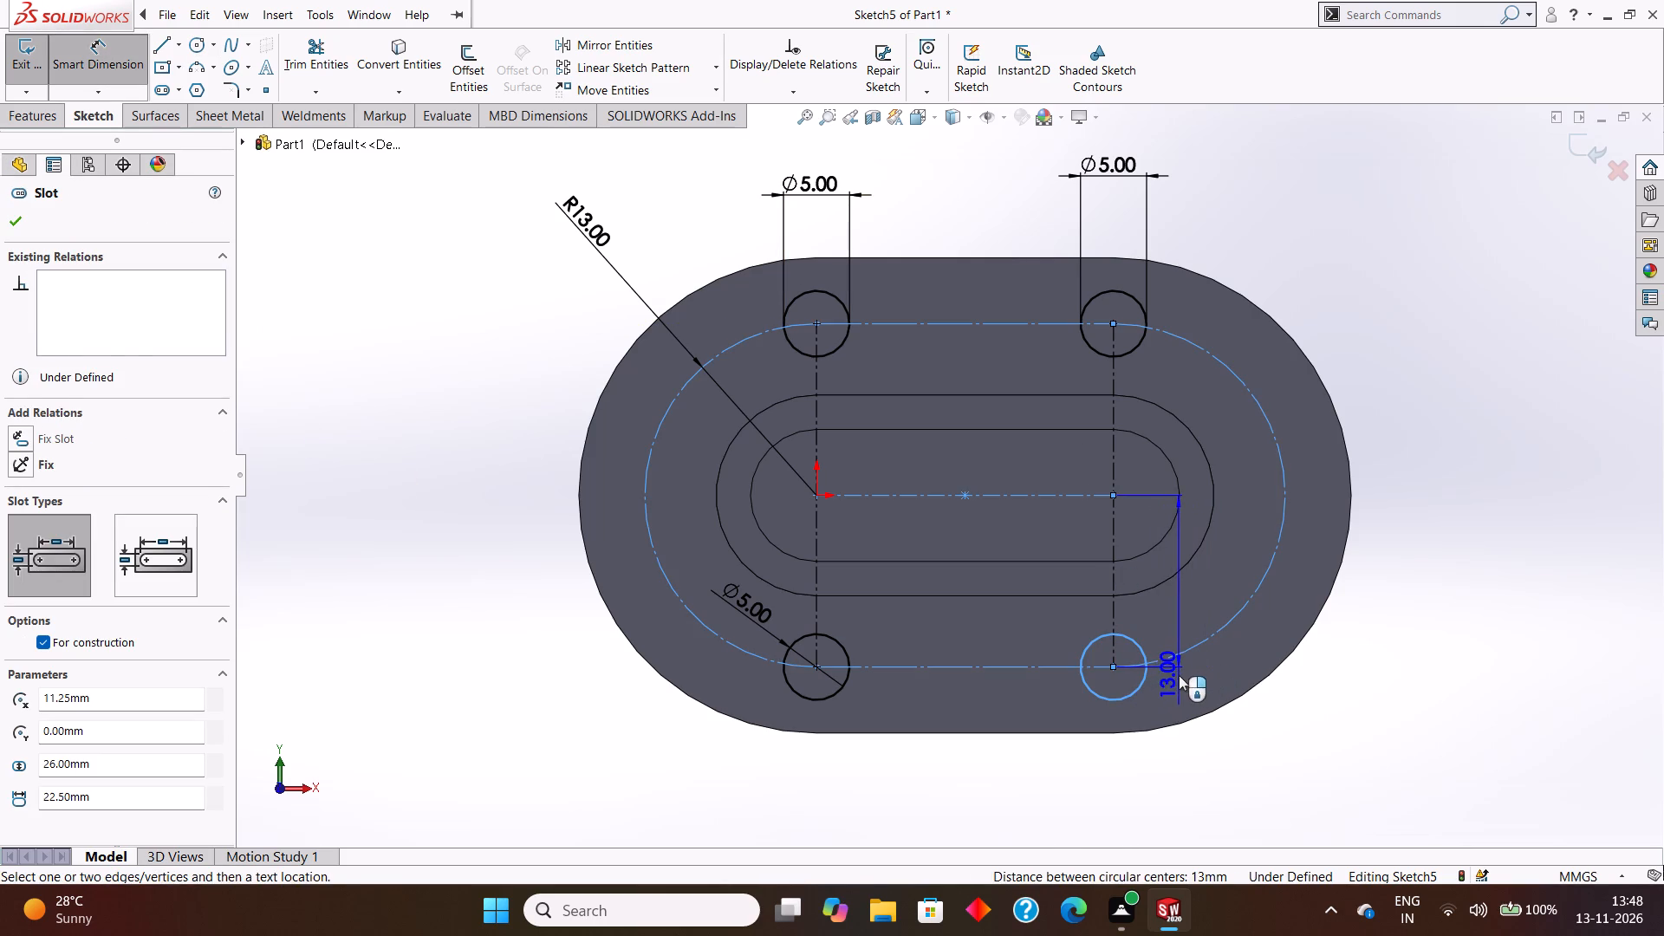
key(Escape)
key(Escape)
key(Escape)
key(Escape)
Dimension the lower circle at the end opposite the origin with a diameter of 5 mm.
click(90, 60)
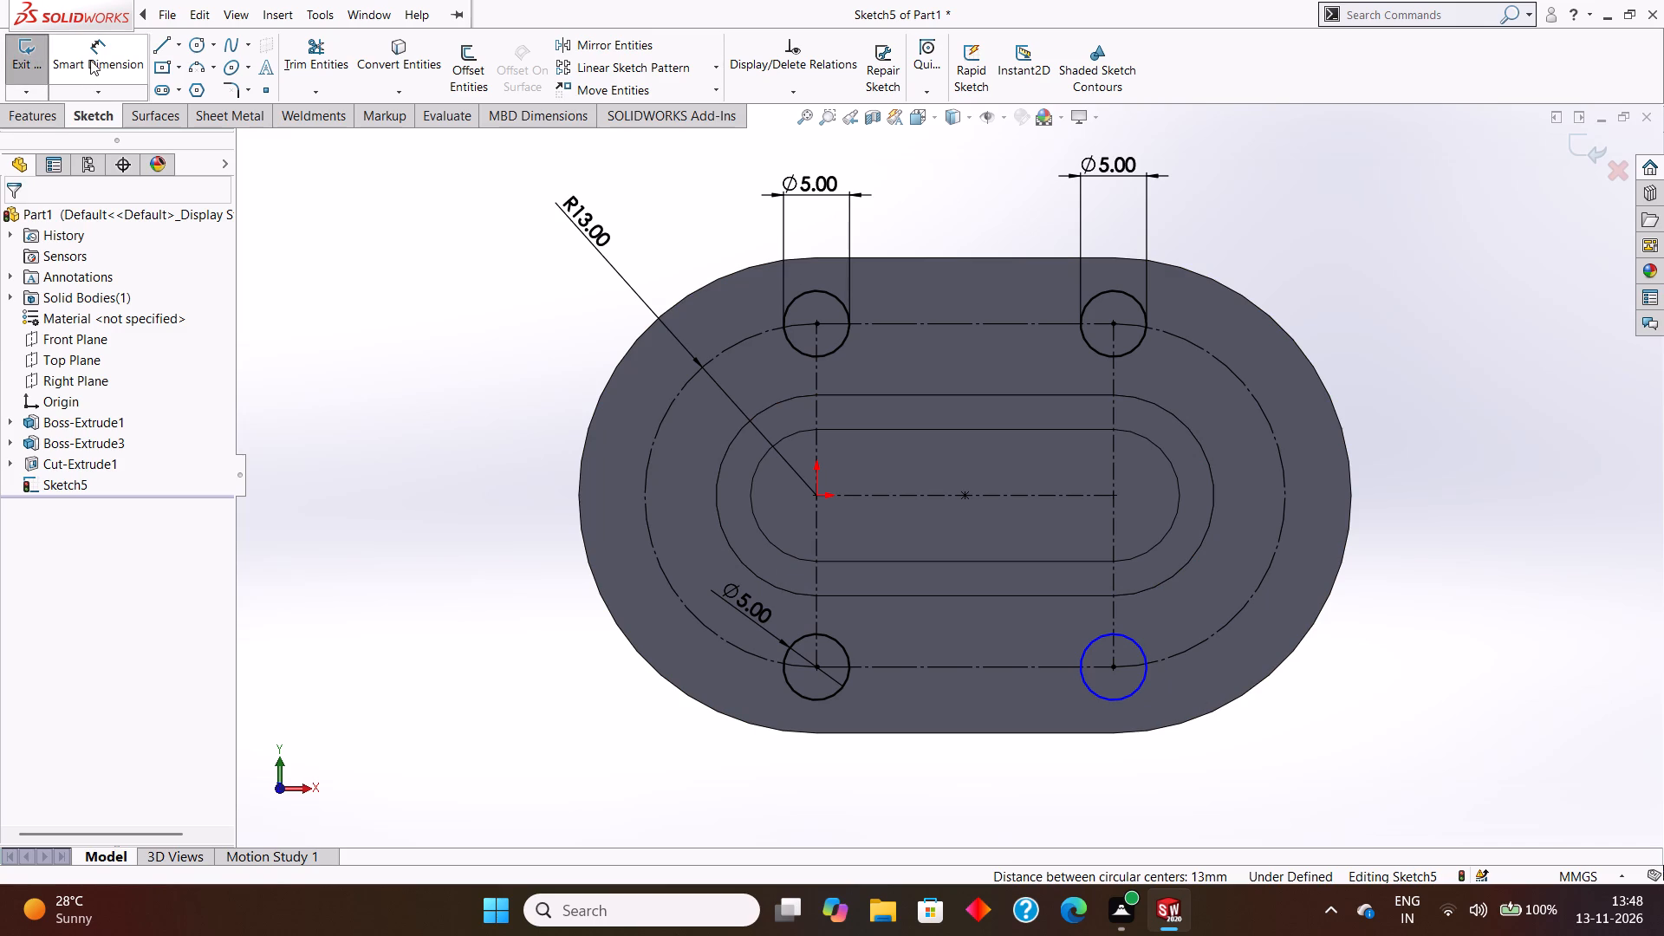
click(1135, 640)
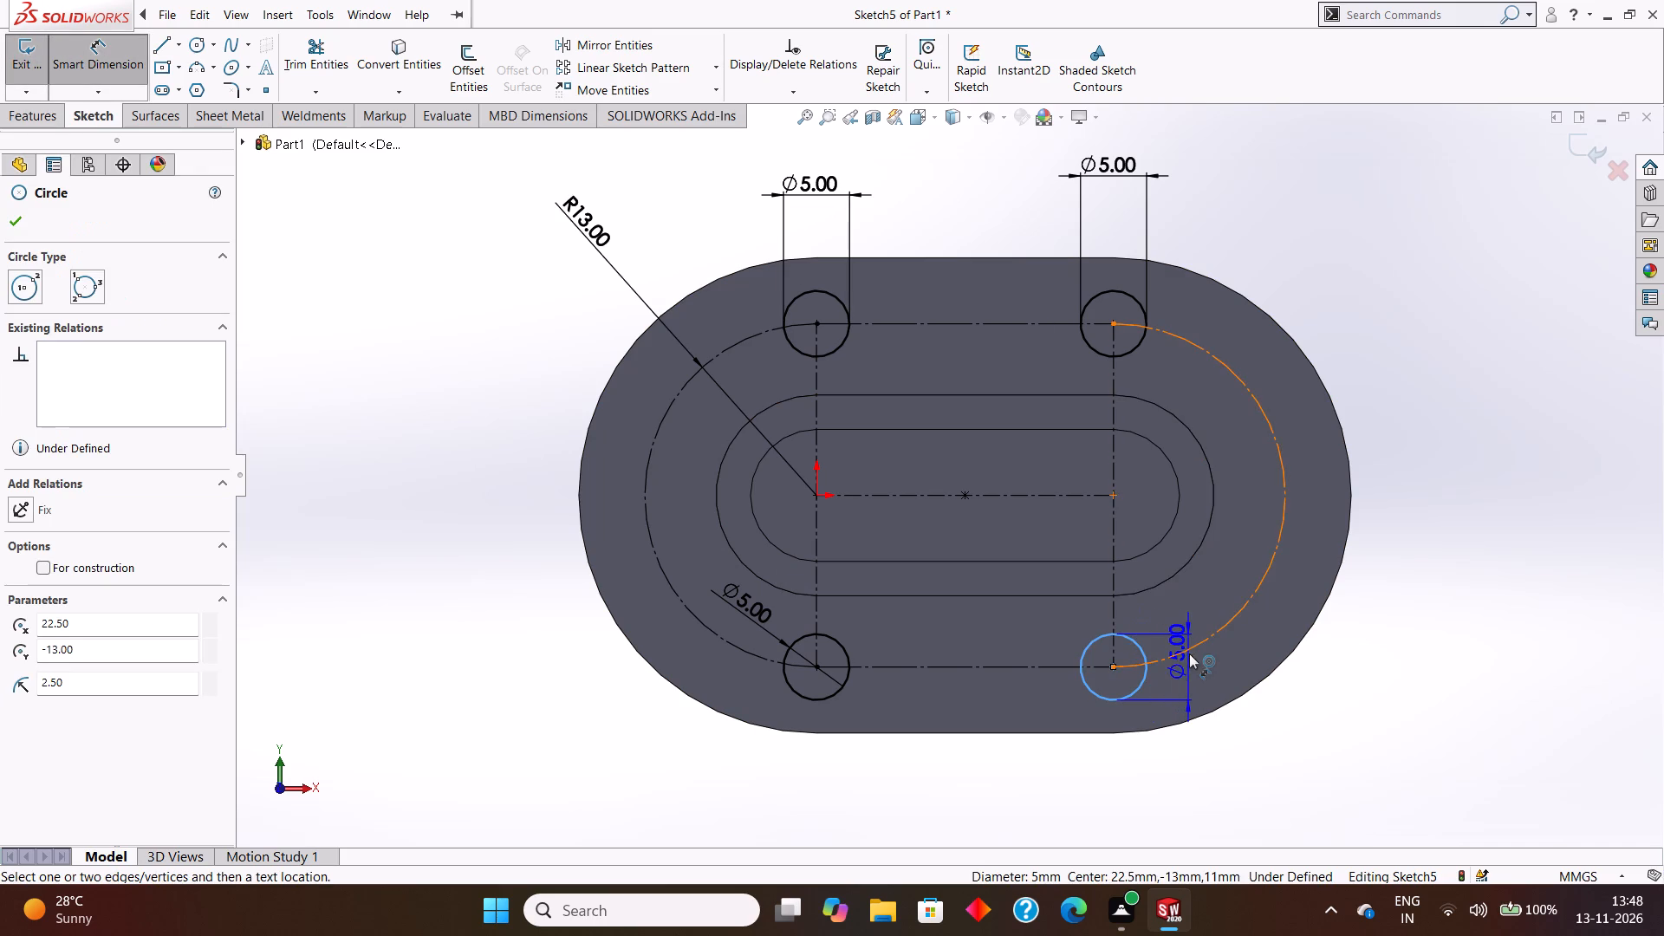
click(1245, 653)
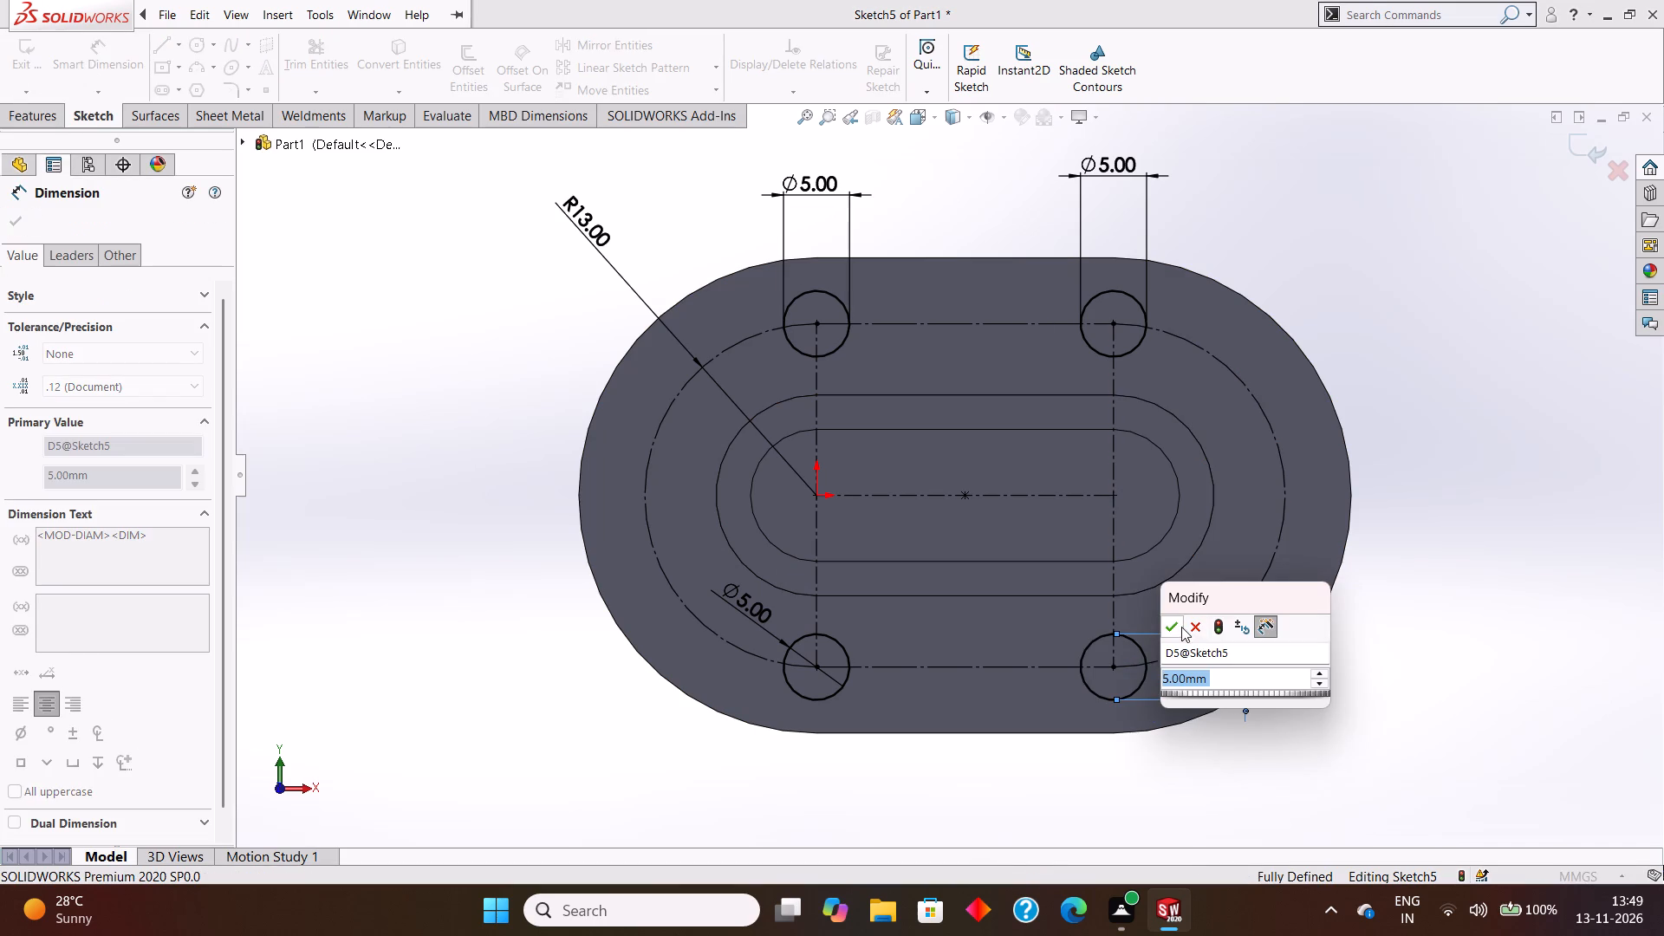
click(1164, 627)
click(9, 220)
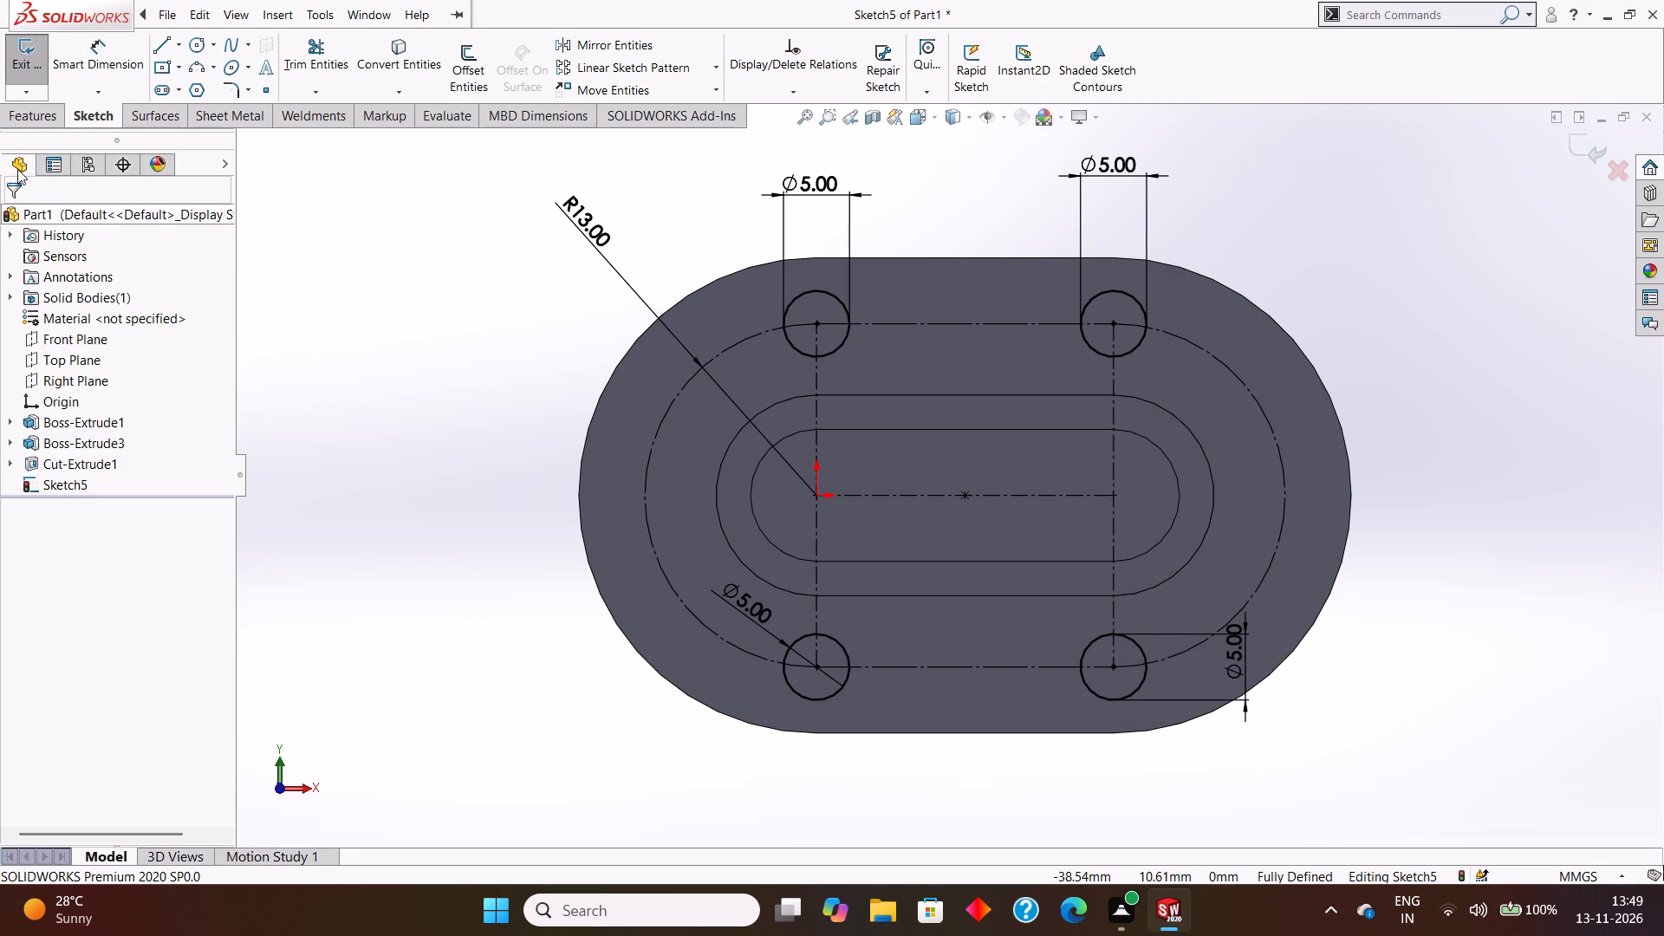
Cut-extrude the four 5 mm circles Through All to make holes in the base flange.
click(35, 111)
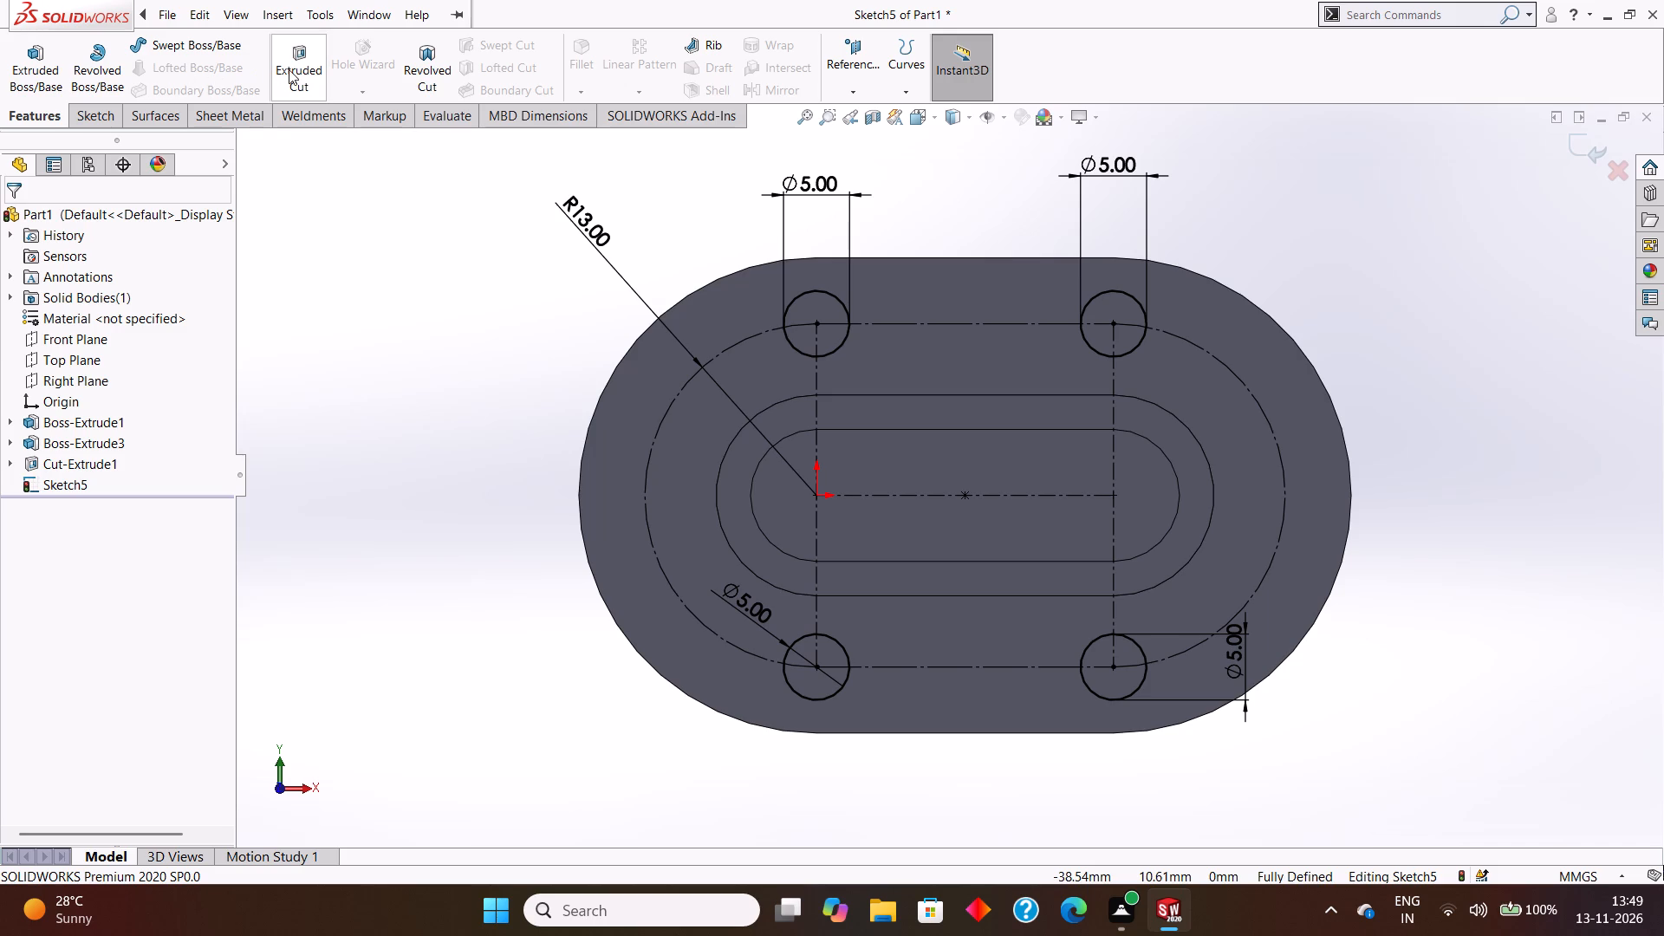
click(289, 69)
middle_drag(1375, 656, 1415, 376)
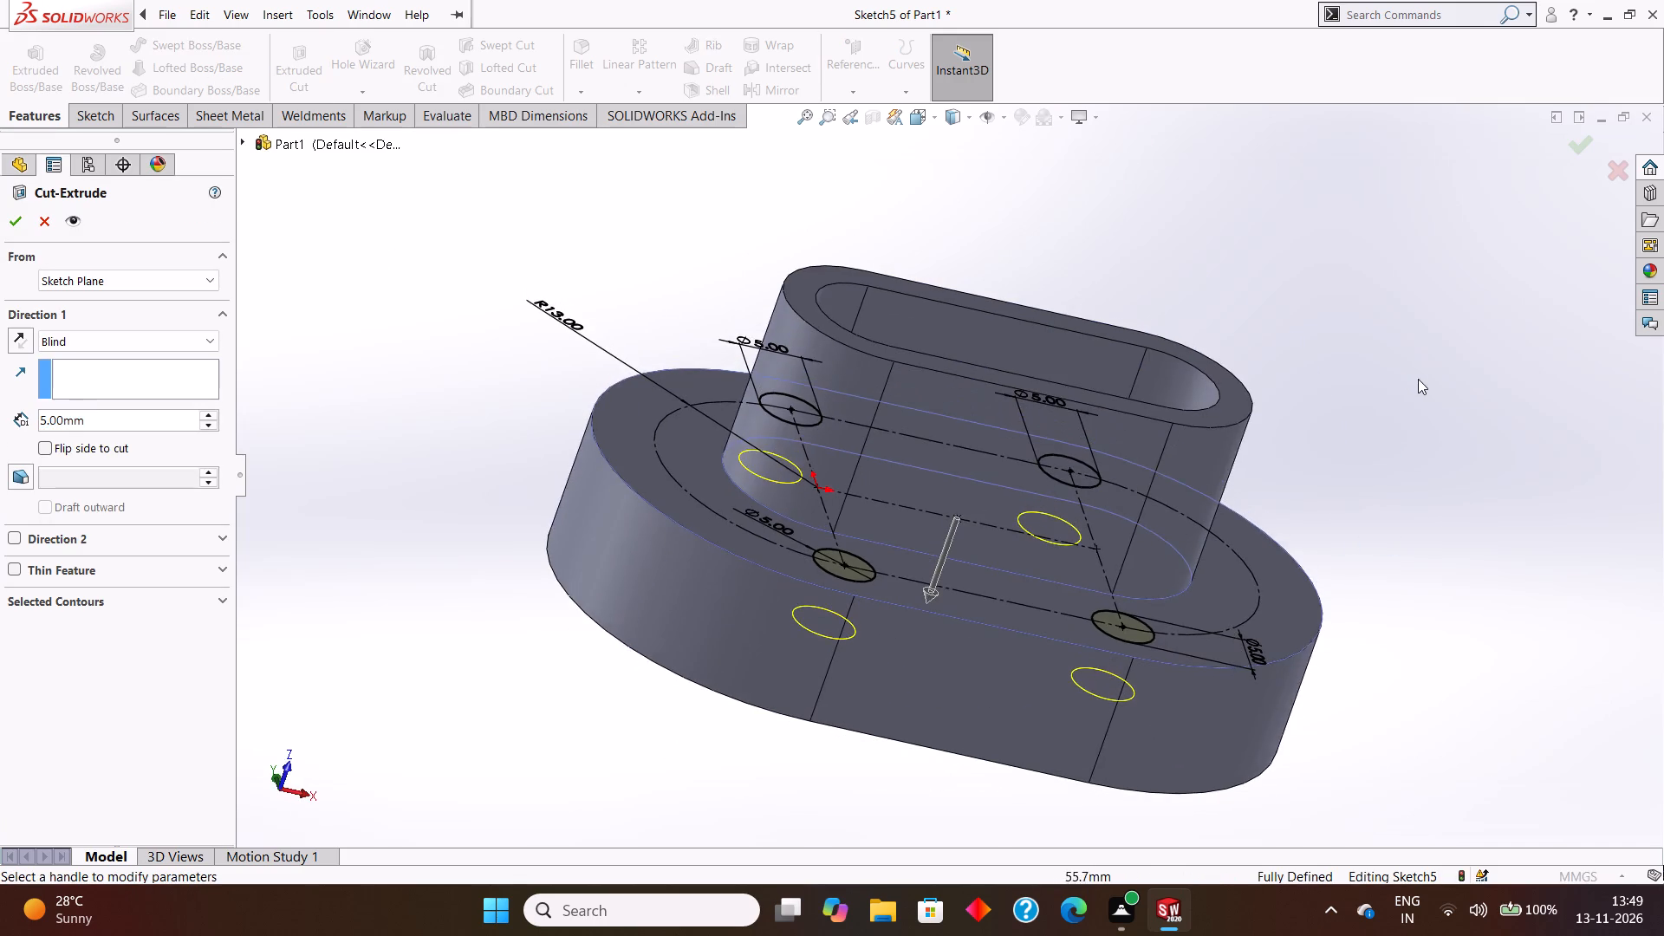
middle_drag(1400, 375, 1346, 255)
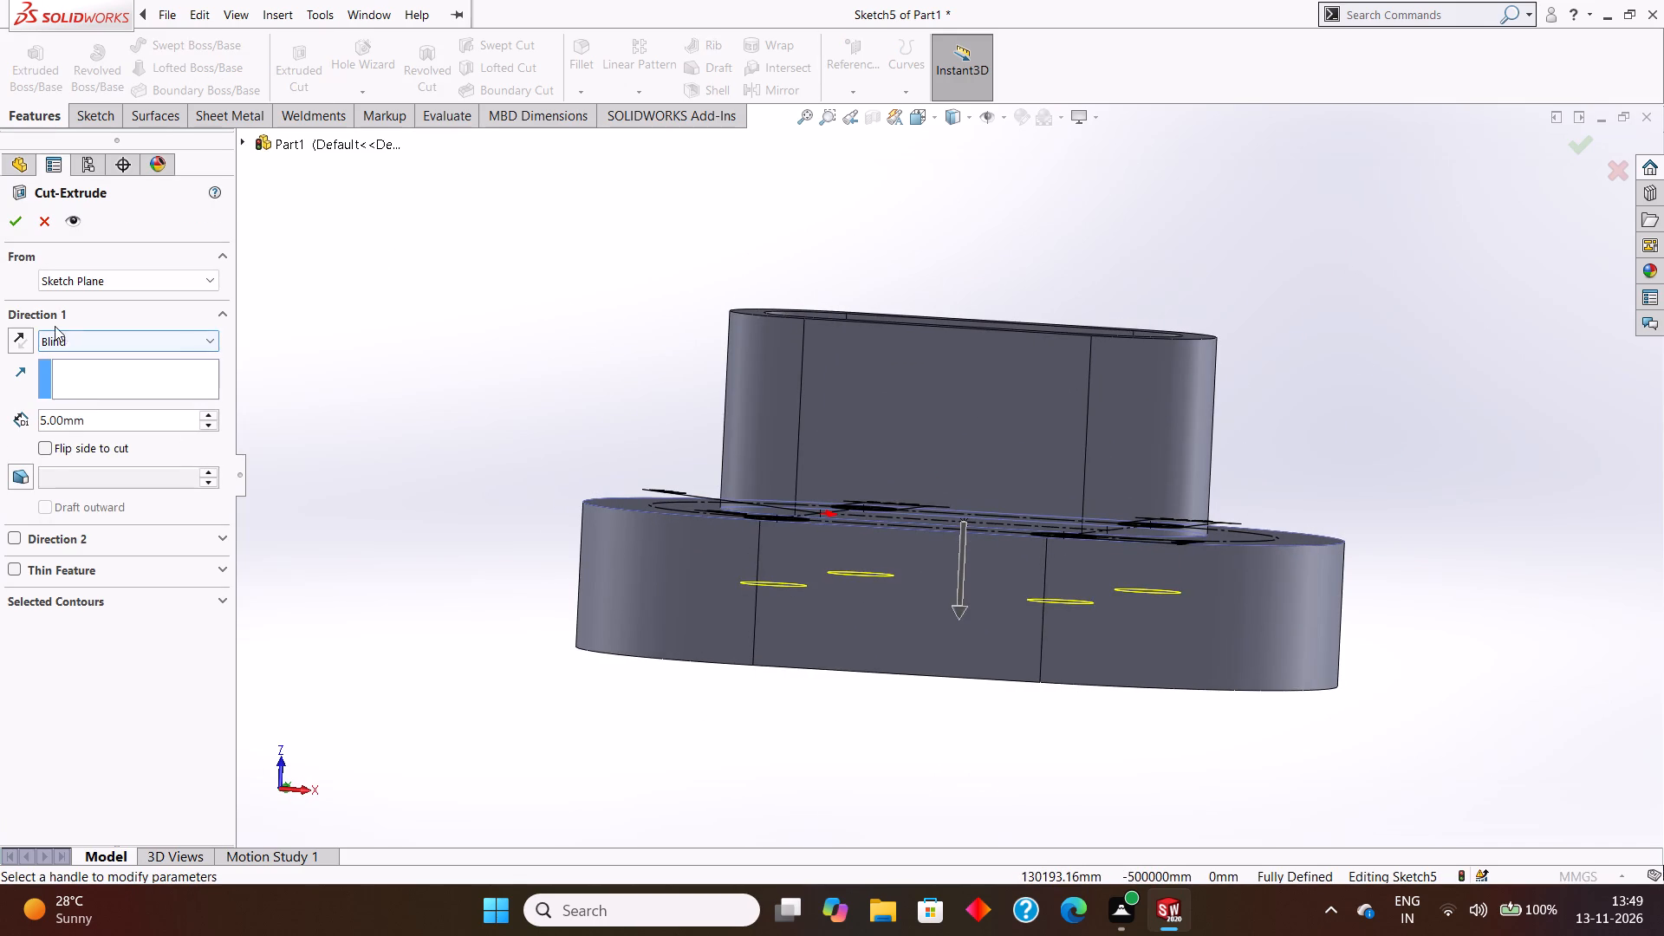
click(85, 340)
click(79, 374)
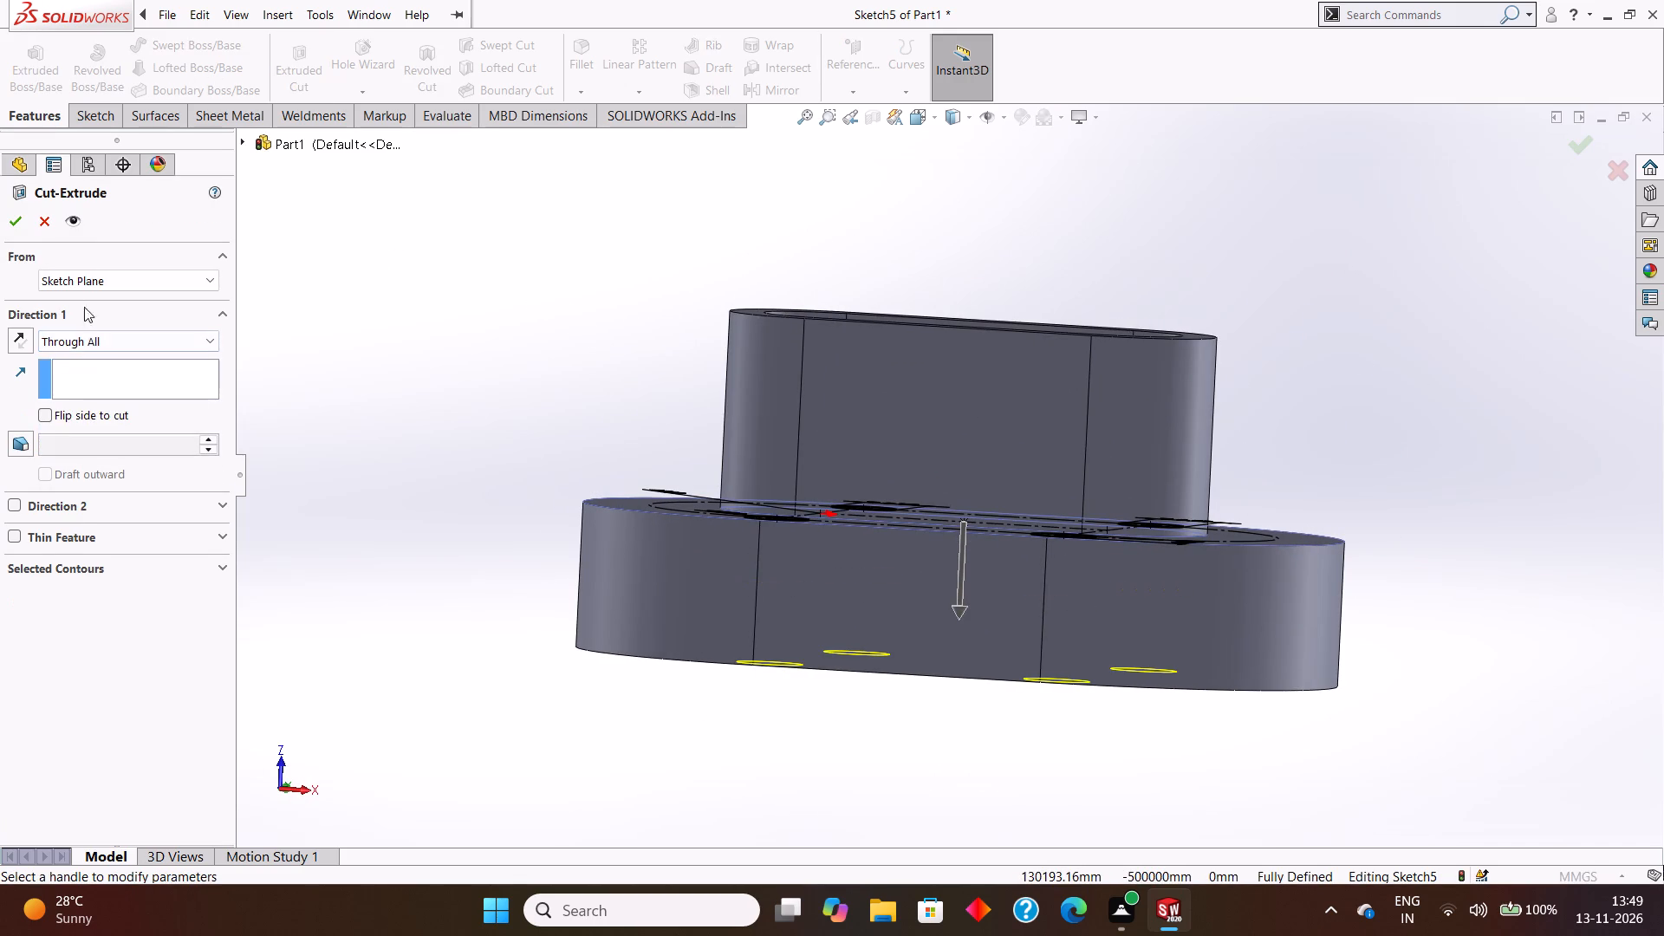
click(16, 223)
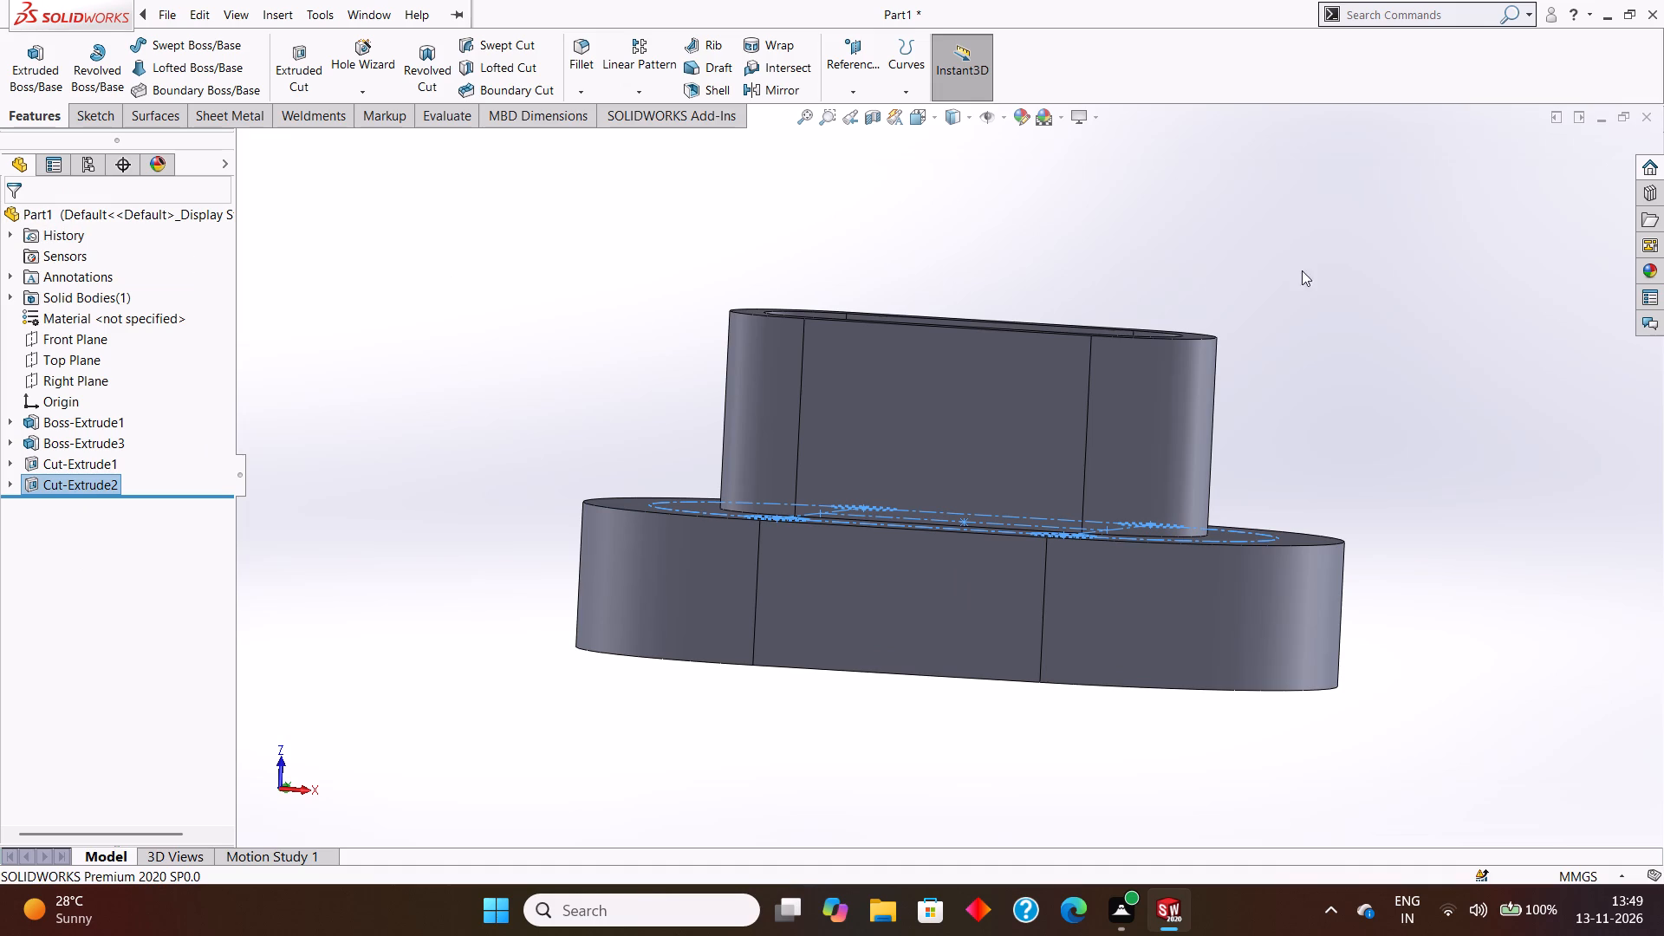
Examine the four flange holes and the raised boss from several angles.
click(1376, 224)
scroll(1379, 227, up, 1)
middle_drag(1383, 244, 1387, 497)
middle_drag(1367, 426, 1374, 443)
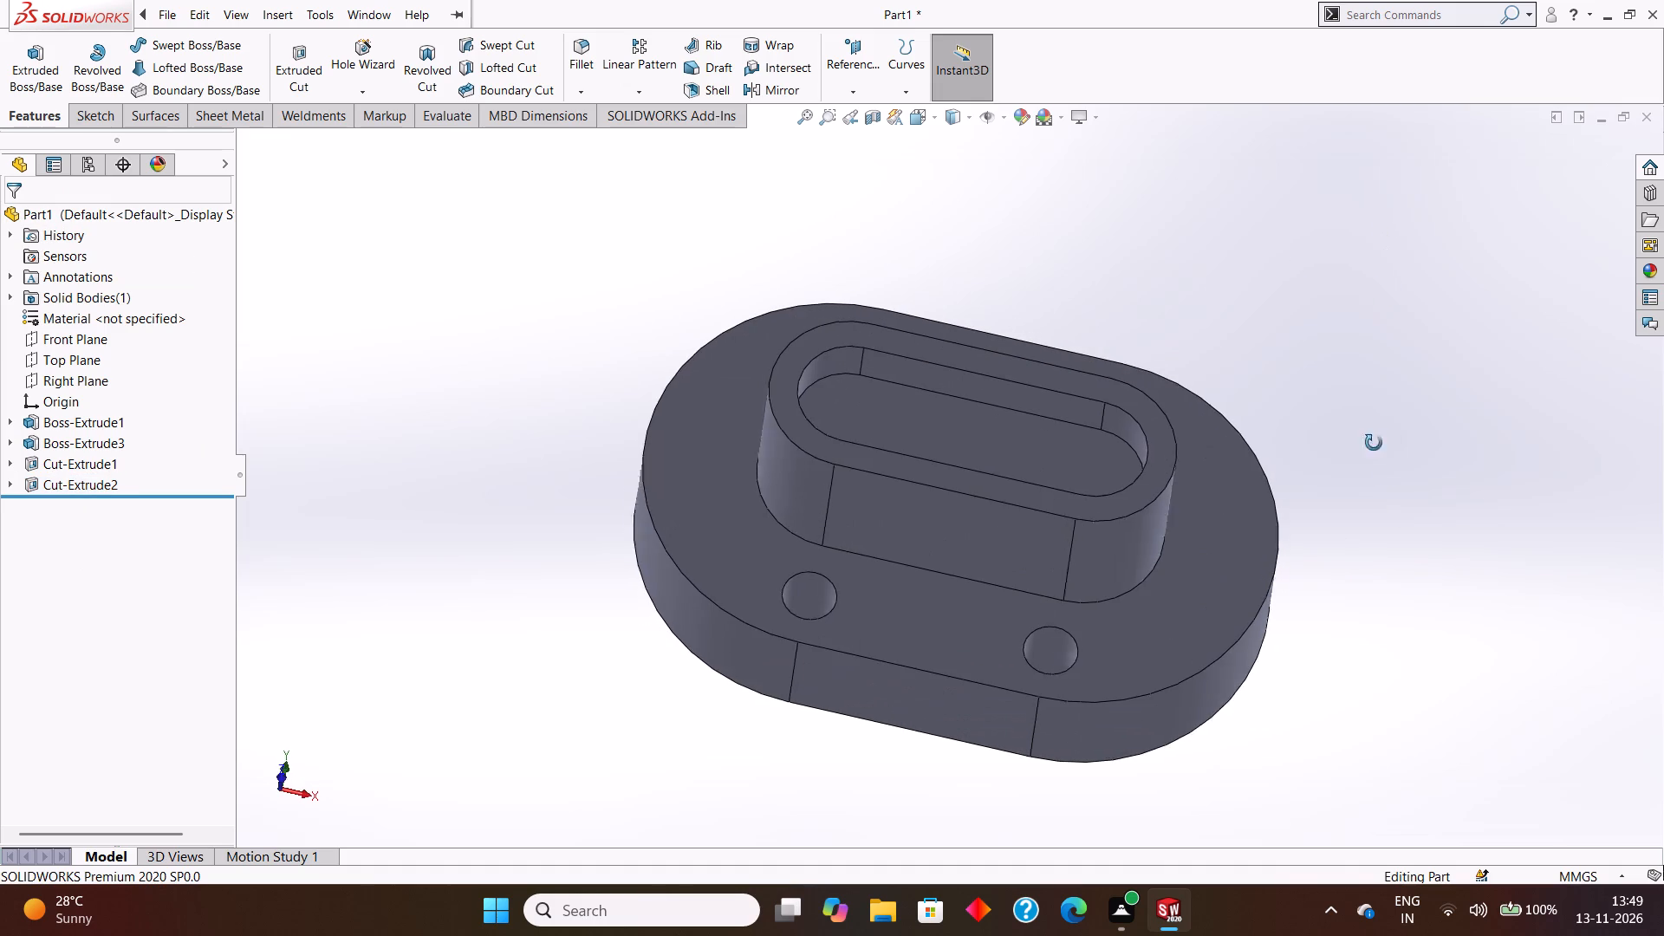
middle_drag(1374, 443, 1387, 482)
middle_drag(1375, 438, 1390, 458)
middle_drag(1407, 431, 1414, 446)
scroll(1420, 440, up, 1)
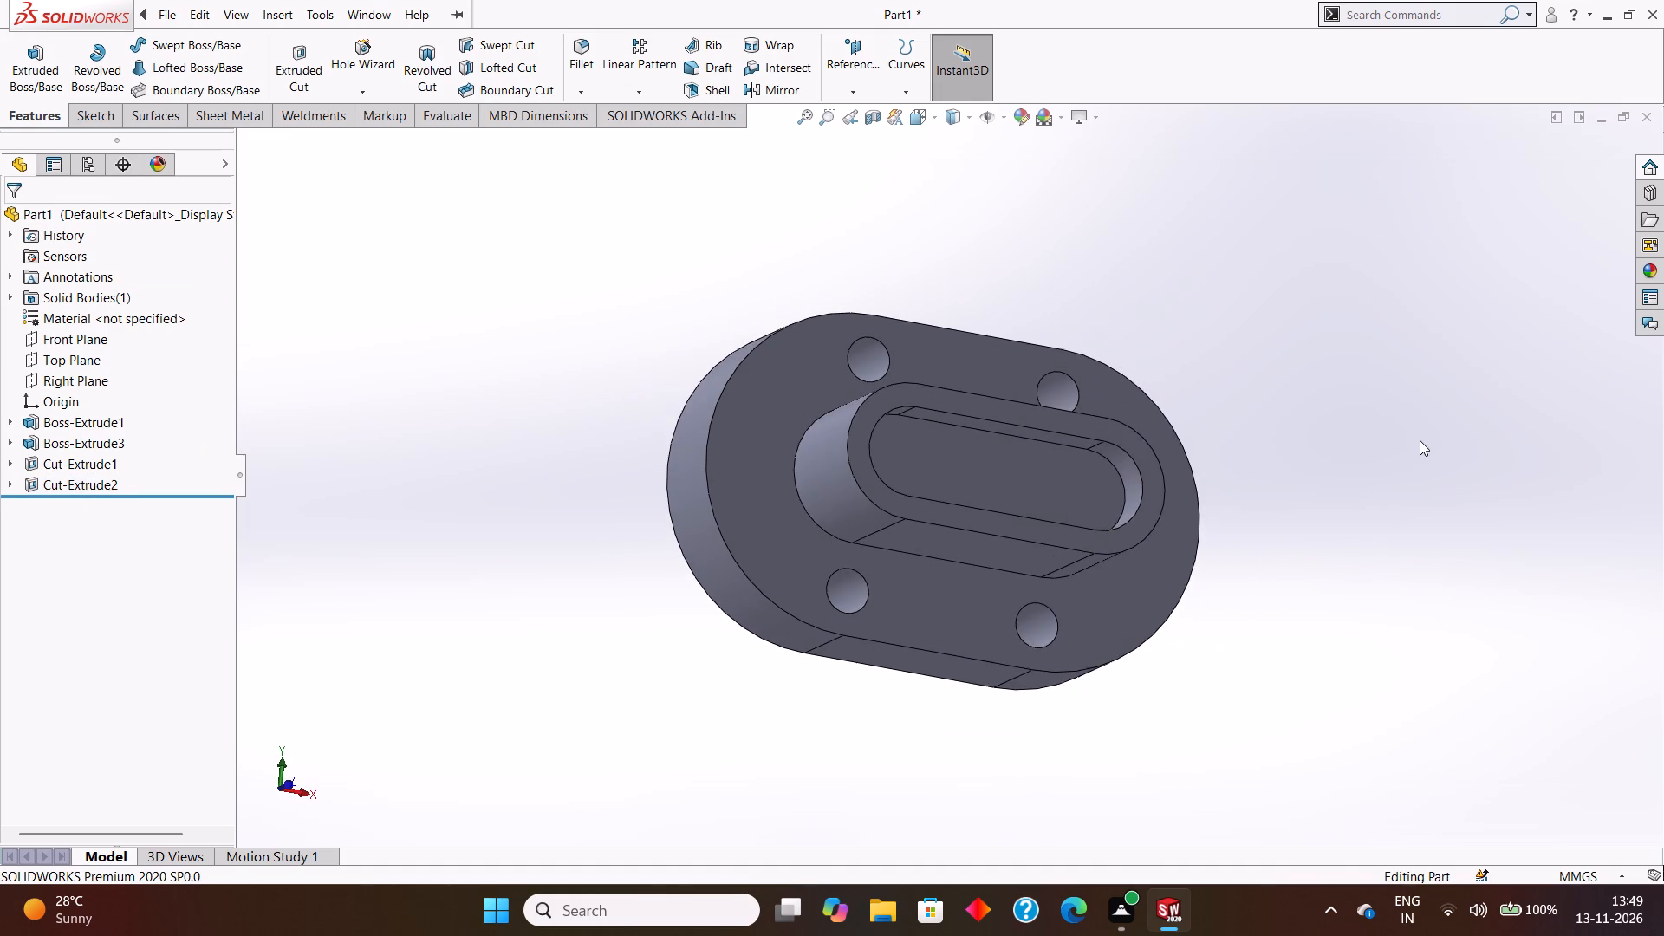
middle_drag(1420, 439, 1423, 456)
middle_click(1405, 429)
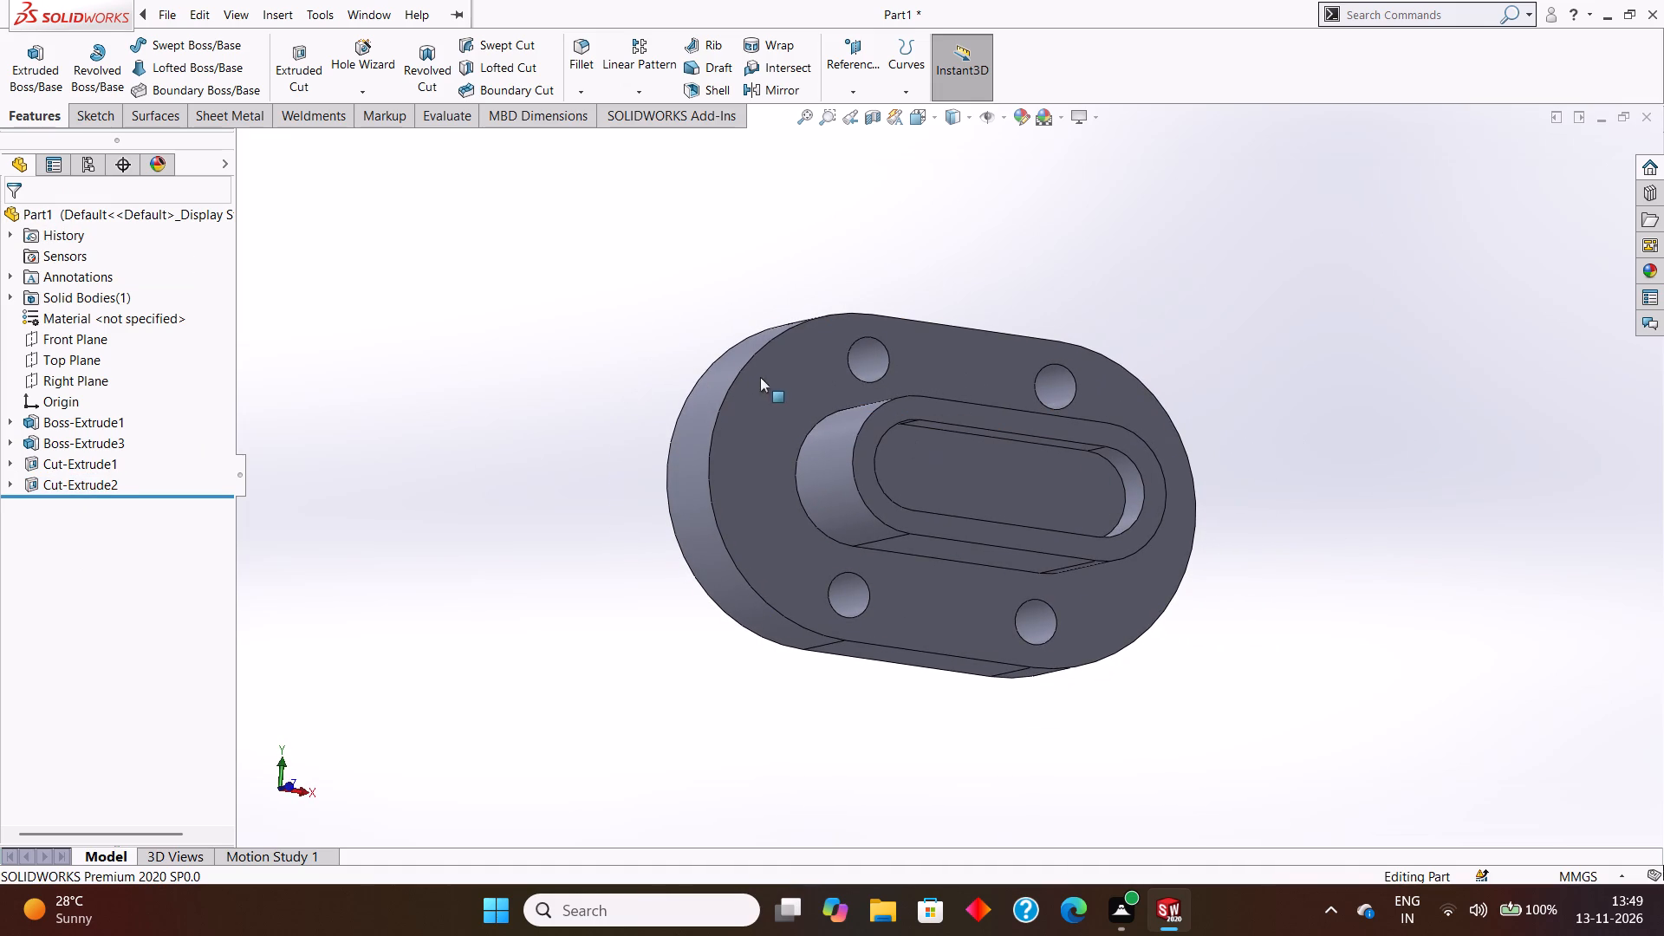
Start a new sketch on the base flange's upper face, around the raised boss.
click(794, 357)
click(874, 307)
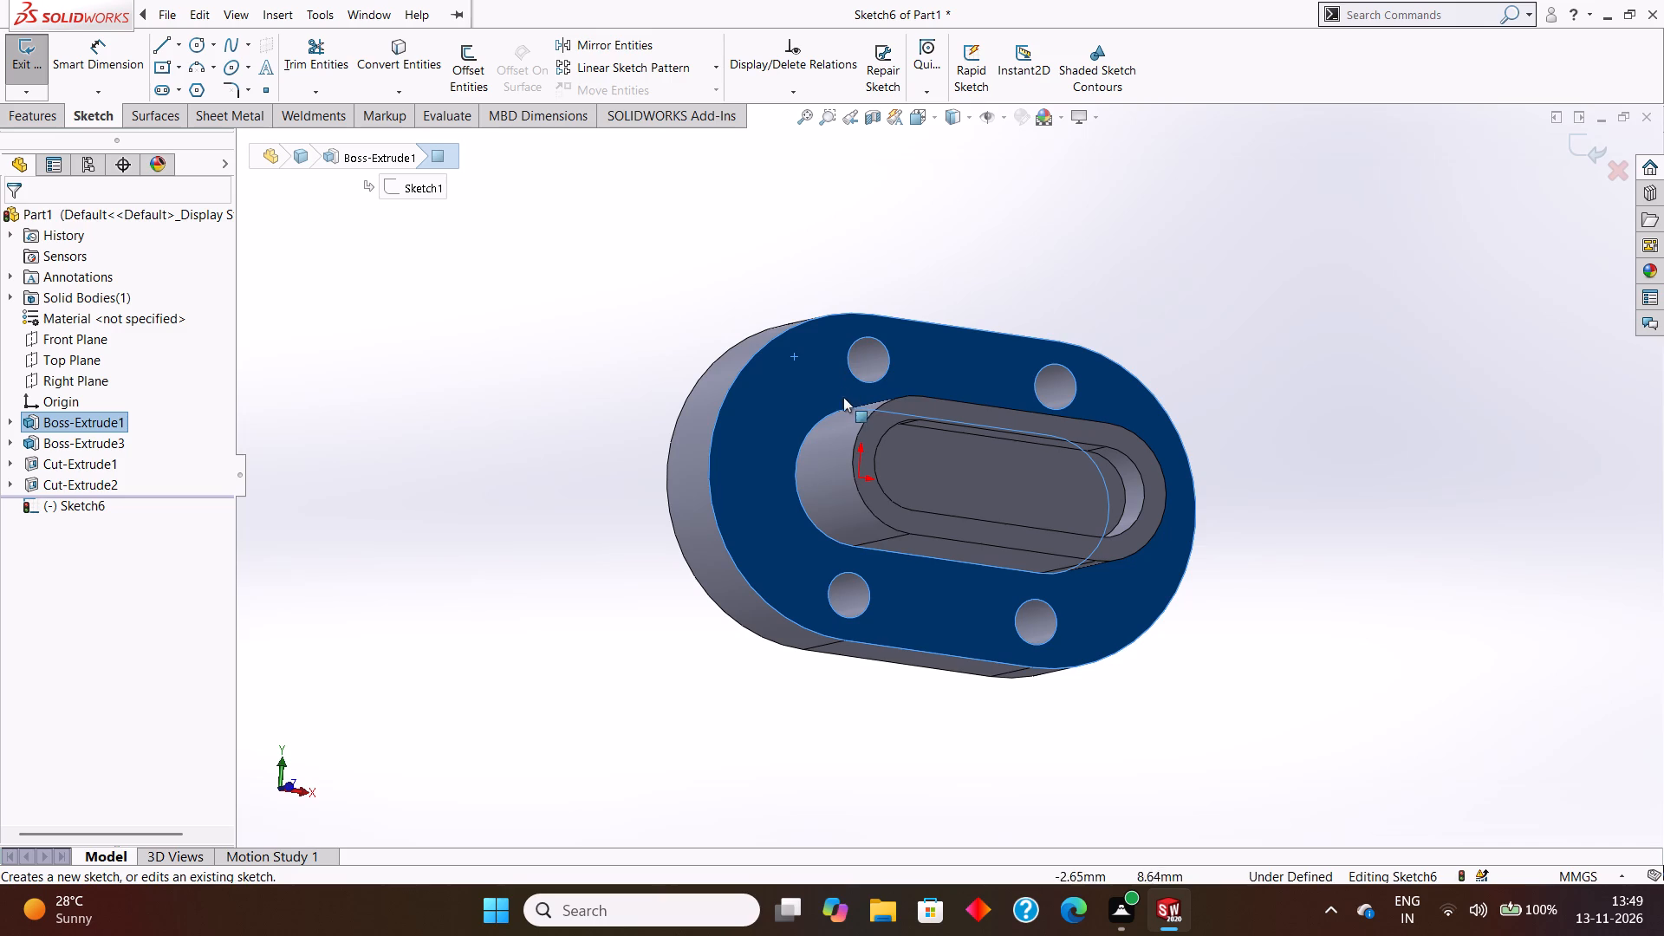
key(ctrl+8)
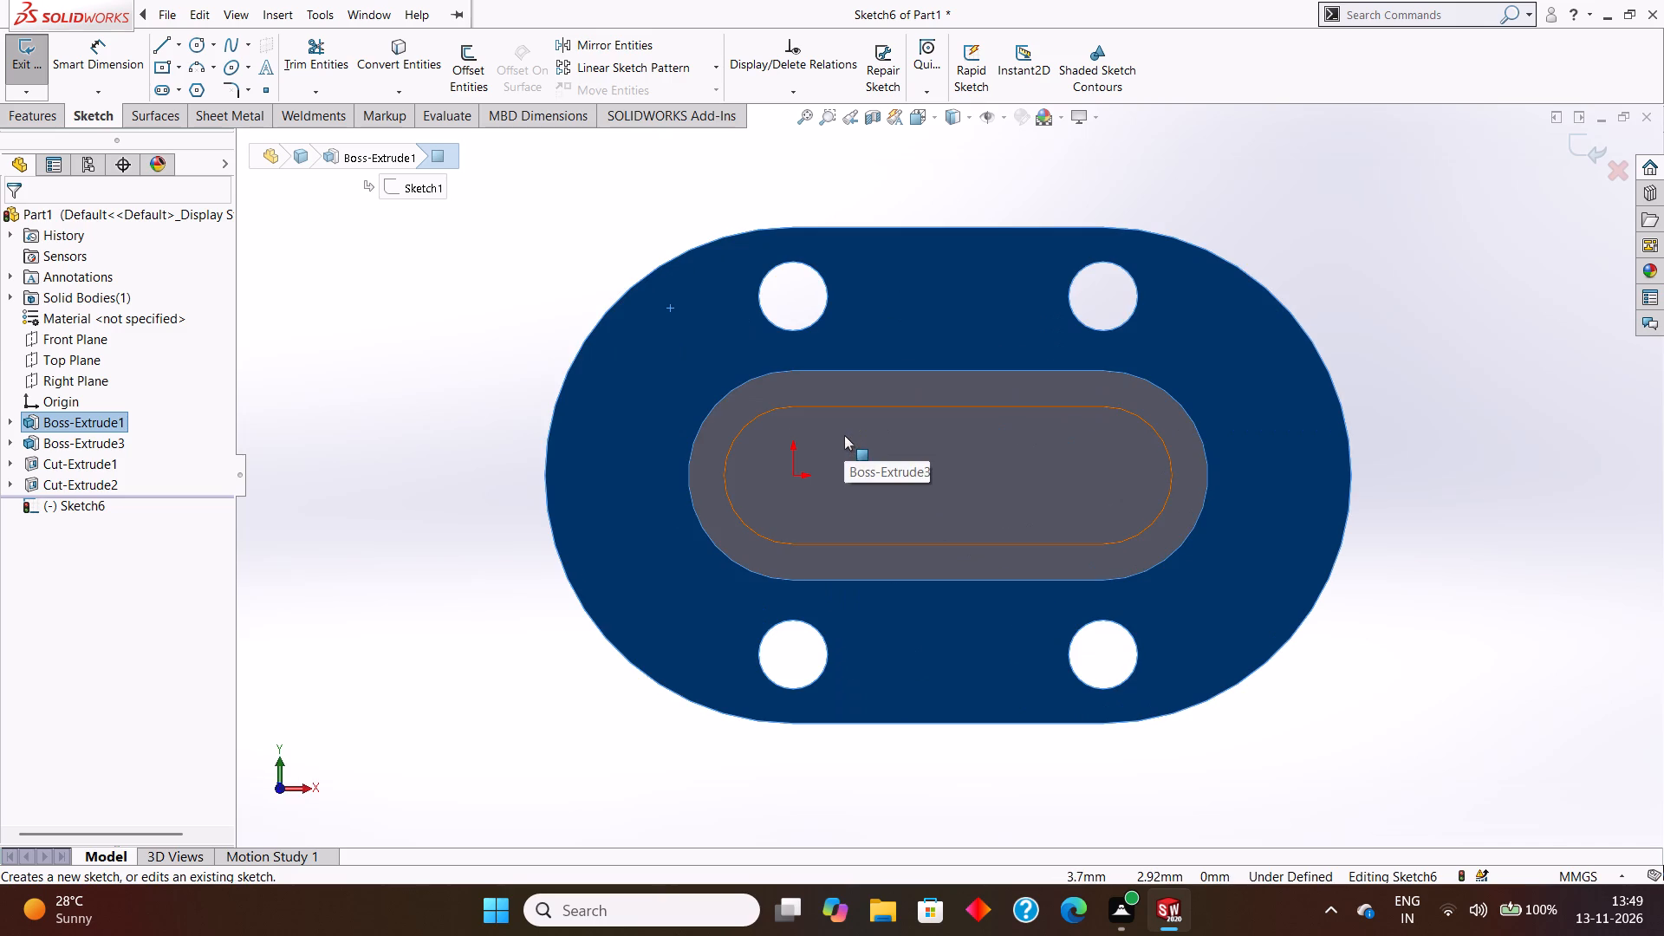
key(Escape)
key(Escape)
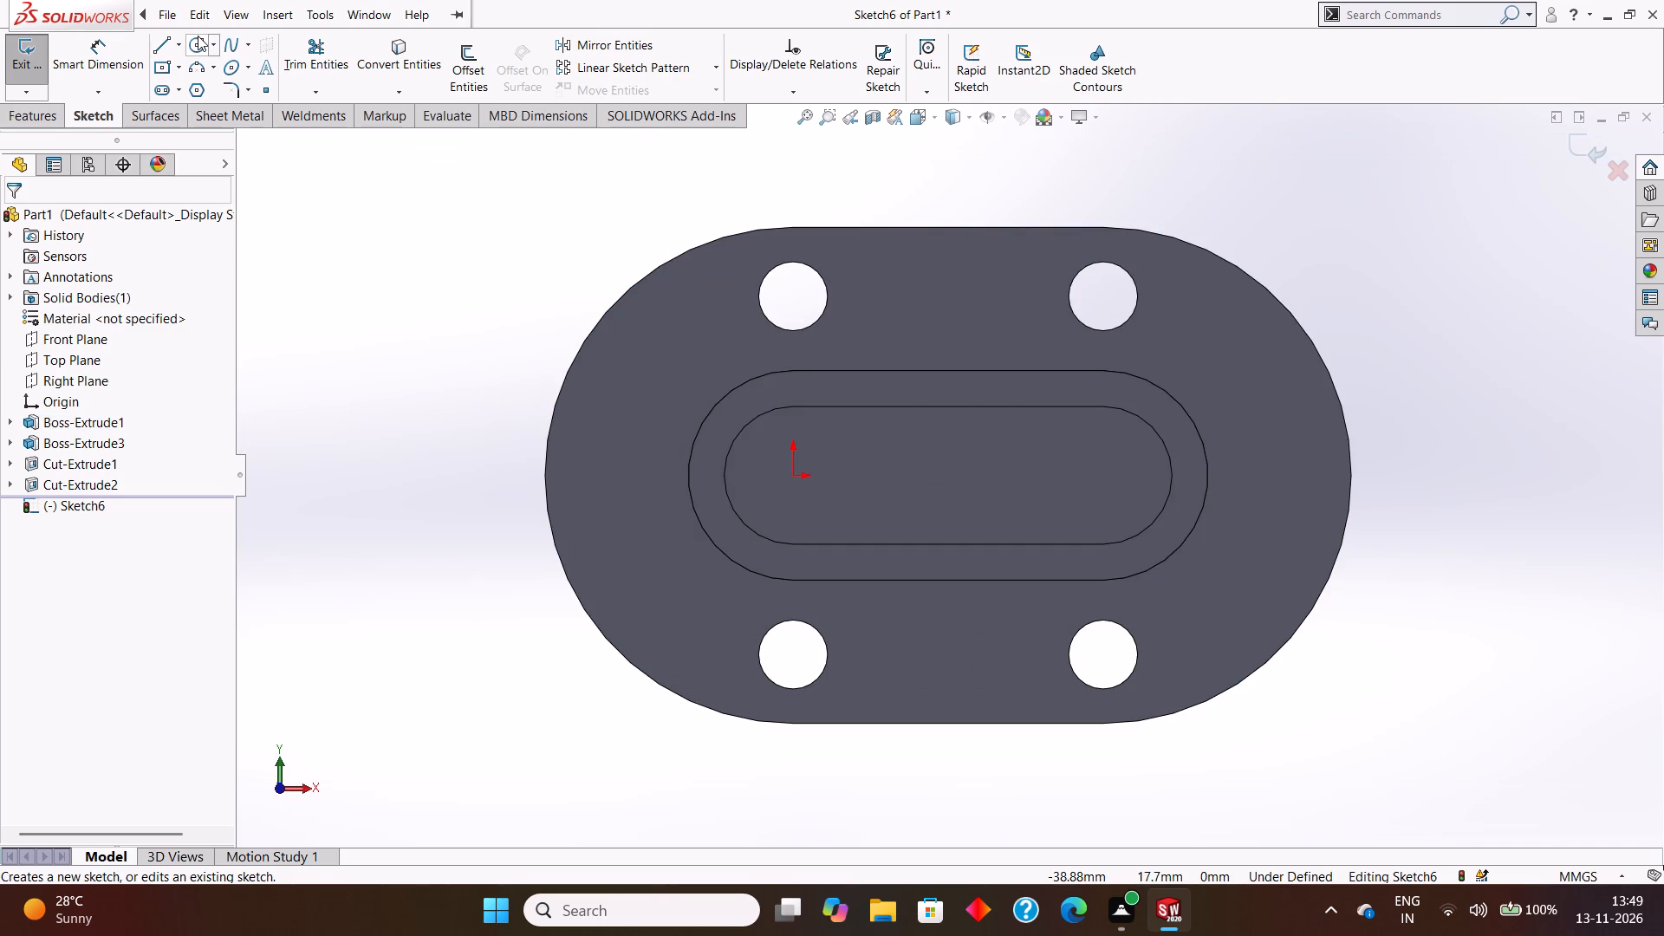
Sketch a circle of about 4 mm radius concentric with the hole directly above the origin.
click(198, 36)
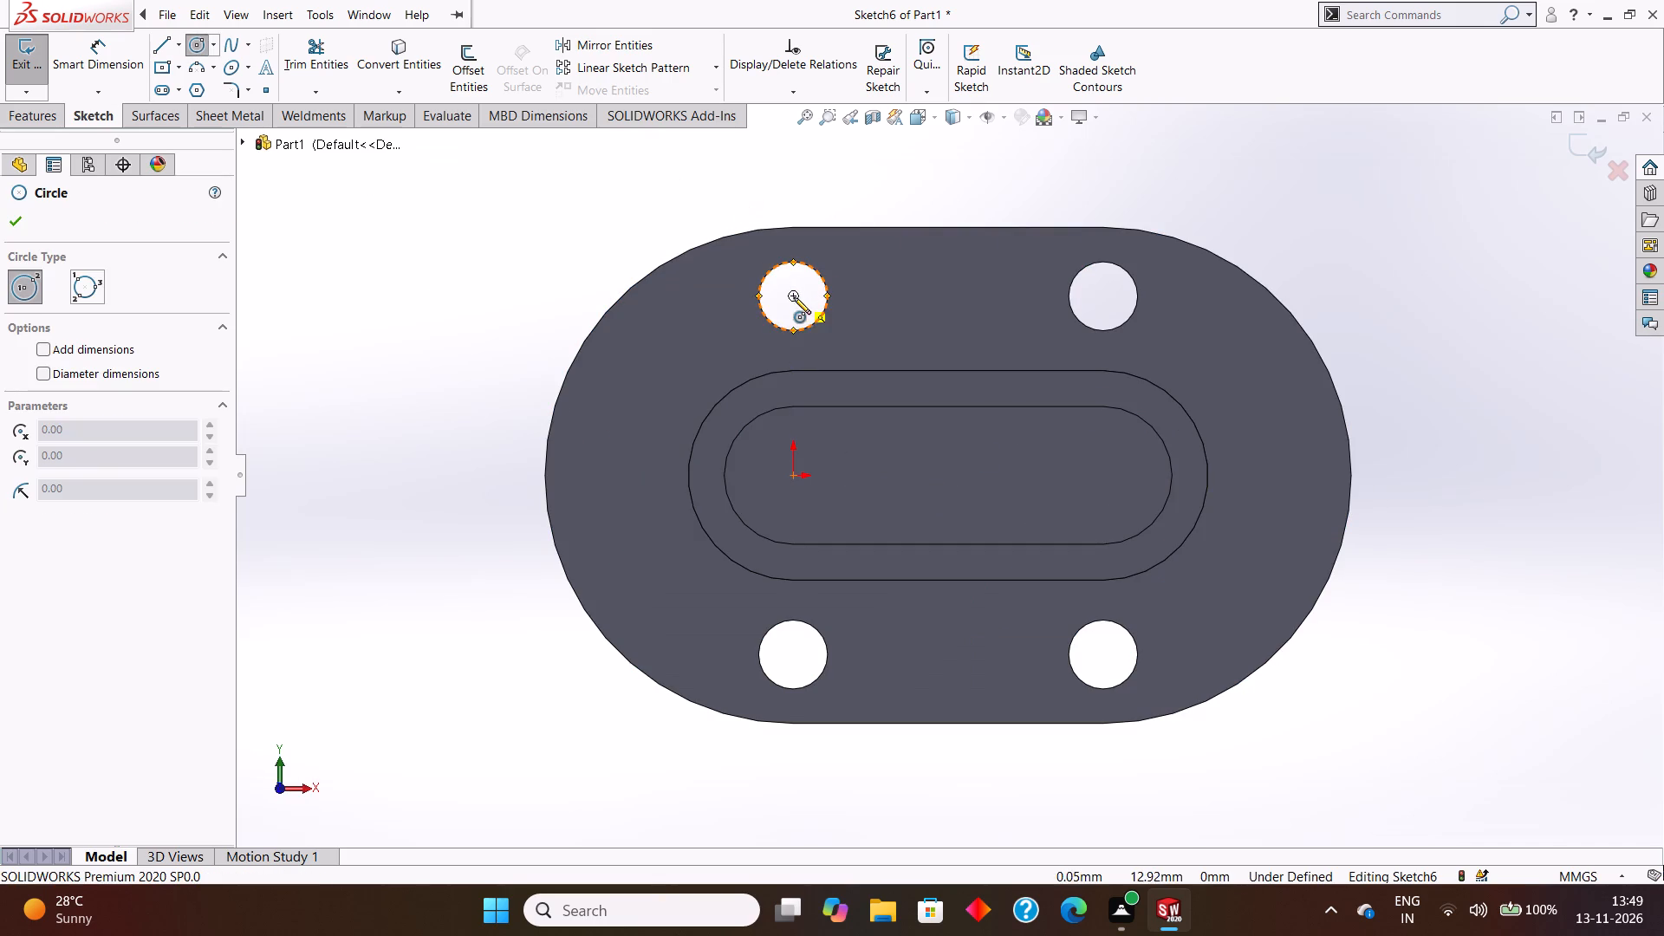
drag(791, 295, 833, 317)
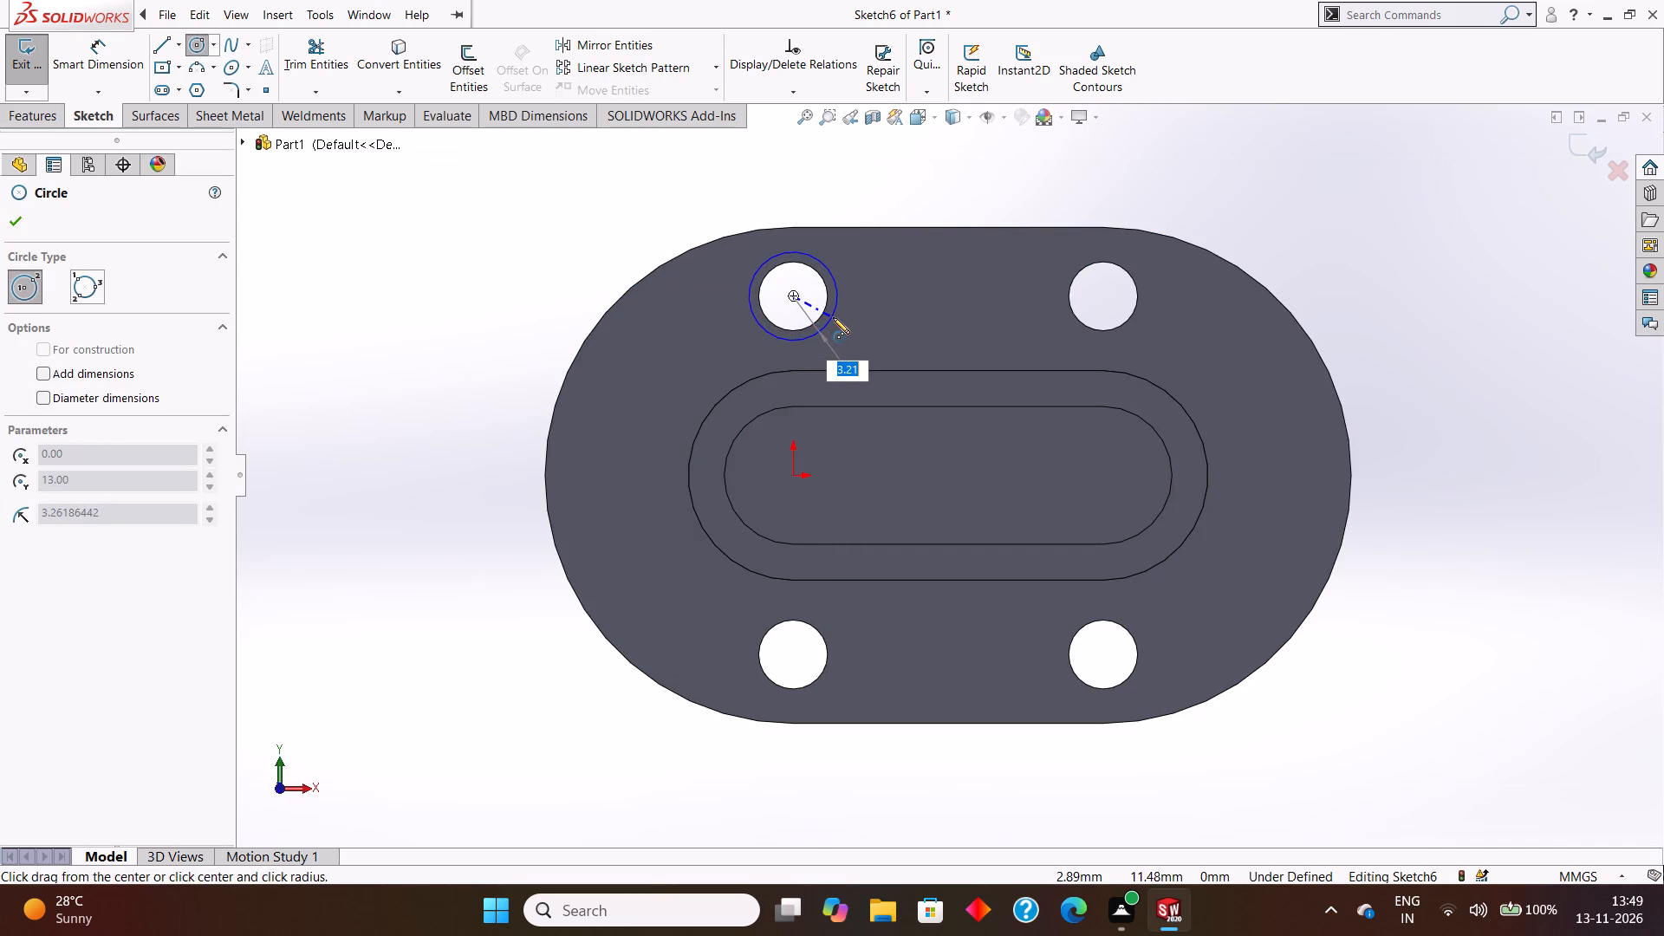
drag(833, 317, 840, 317)
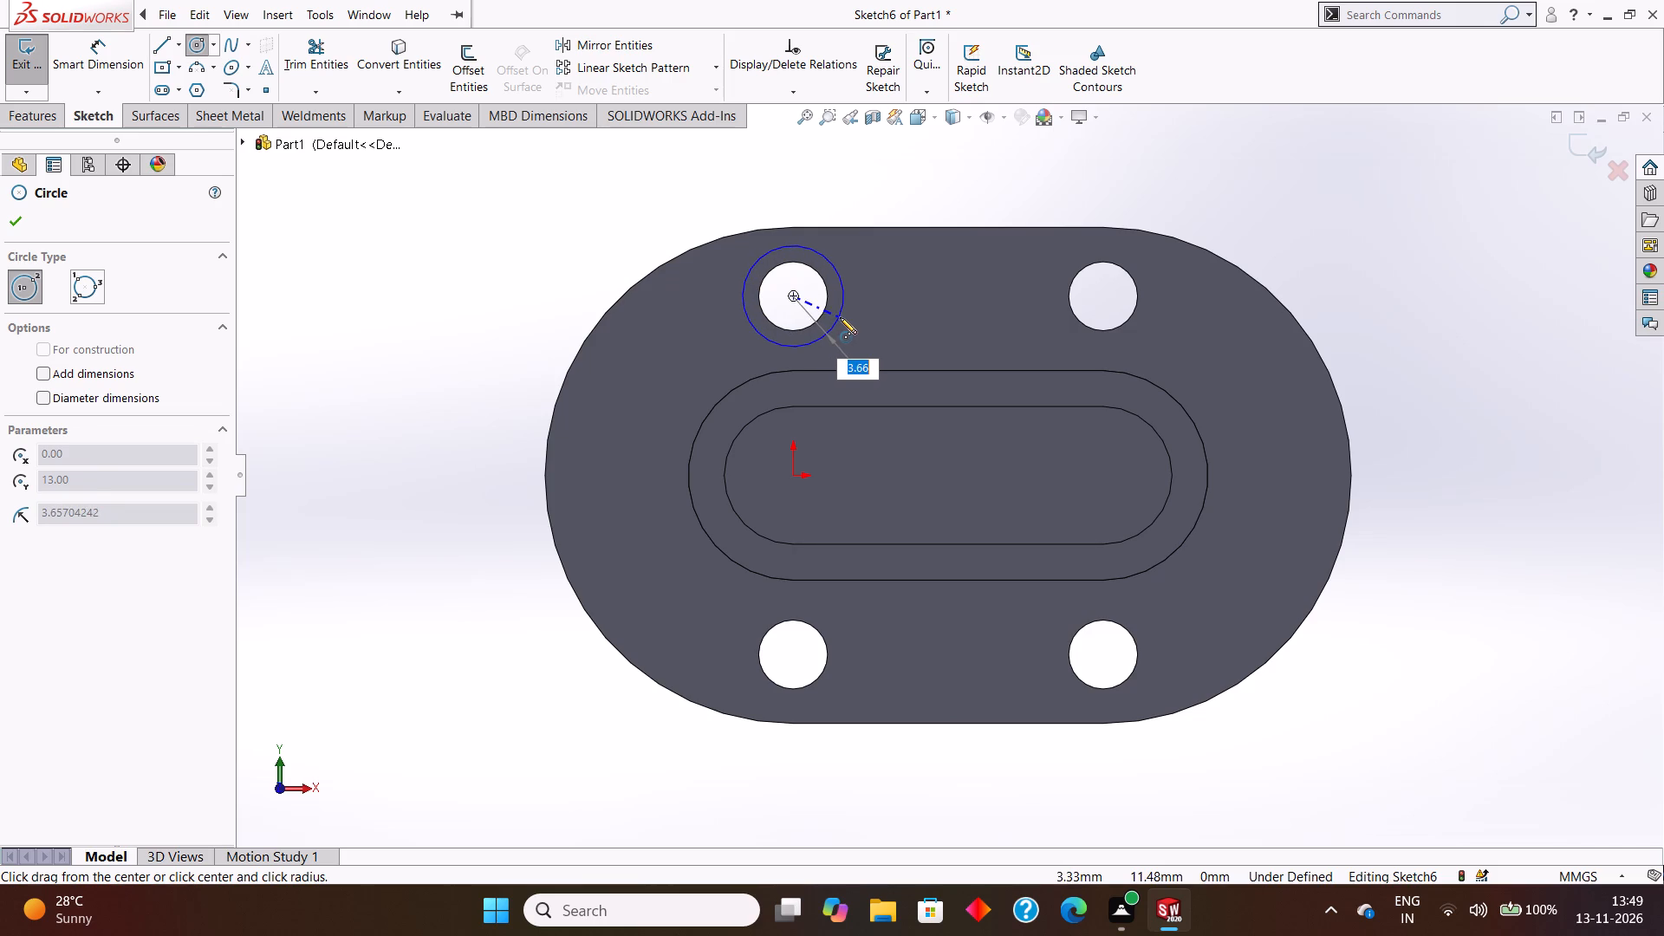
drag(840, 317, 848, 319)
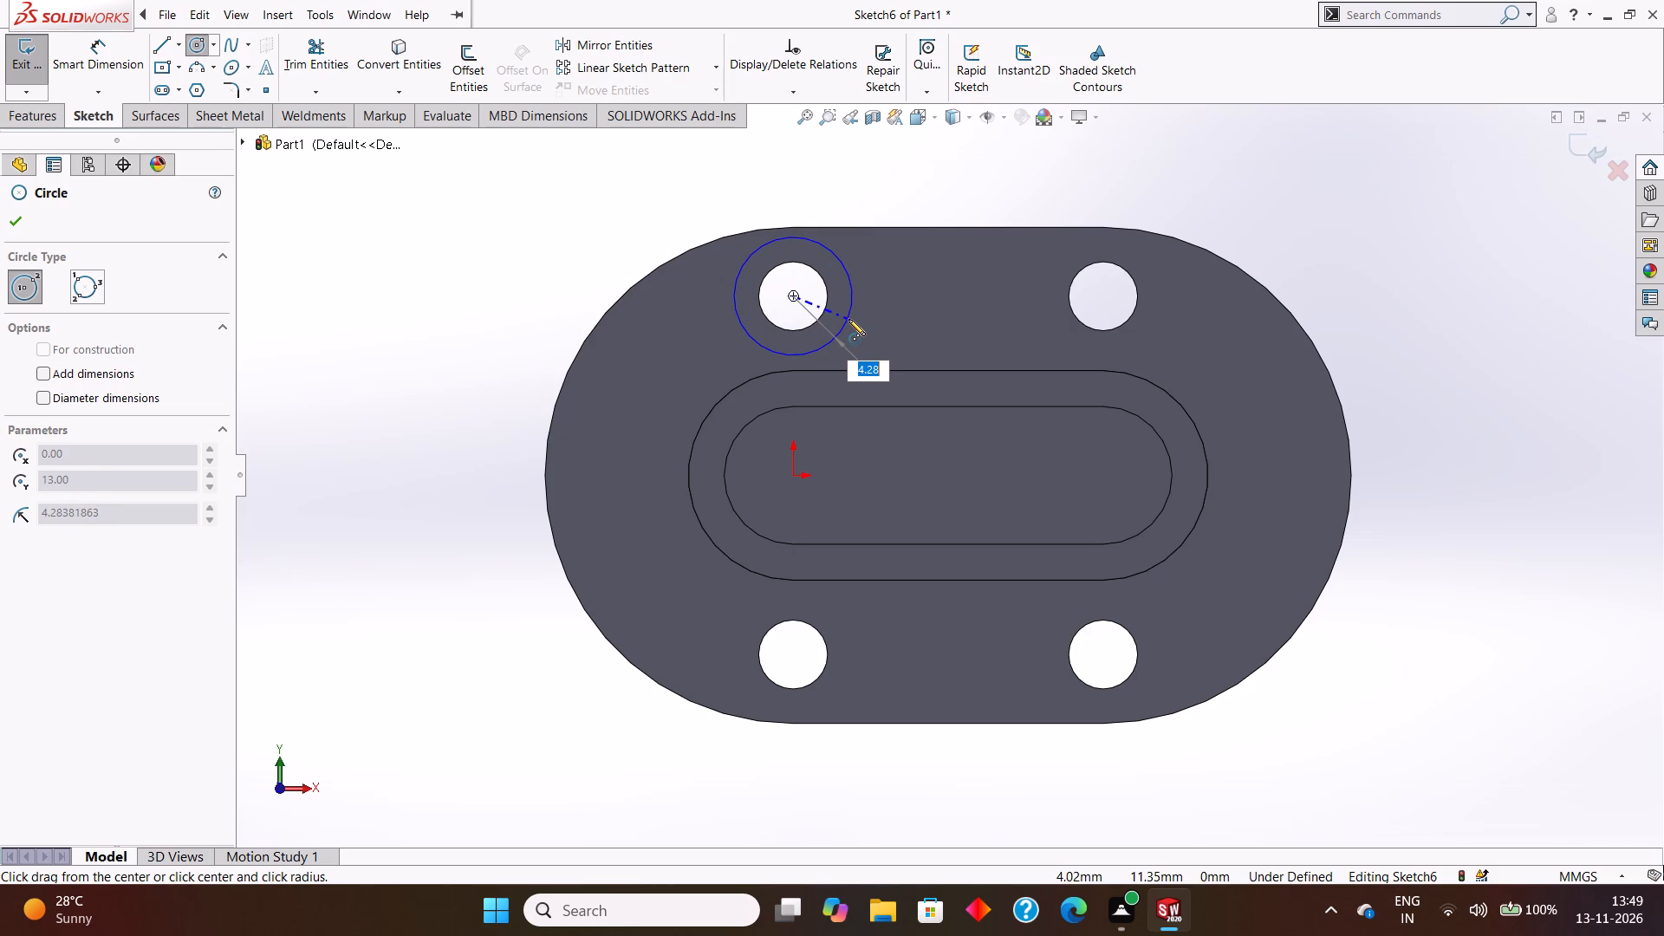
drag(848, 319, 849, 319)
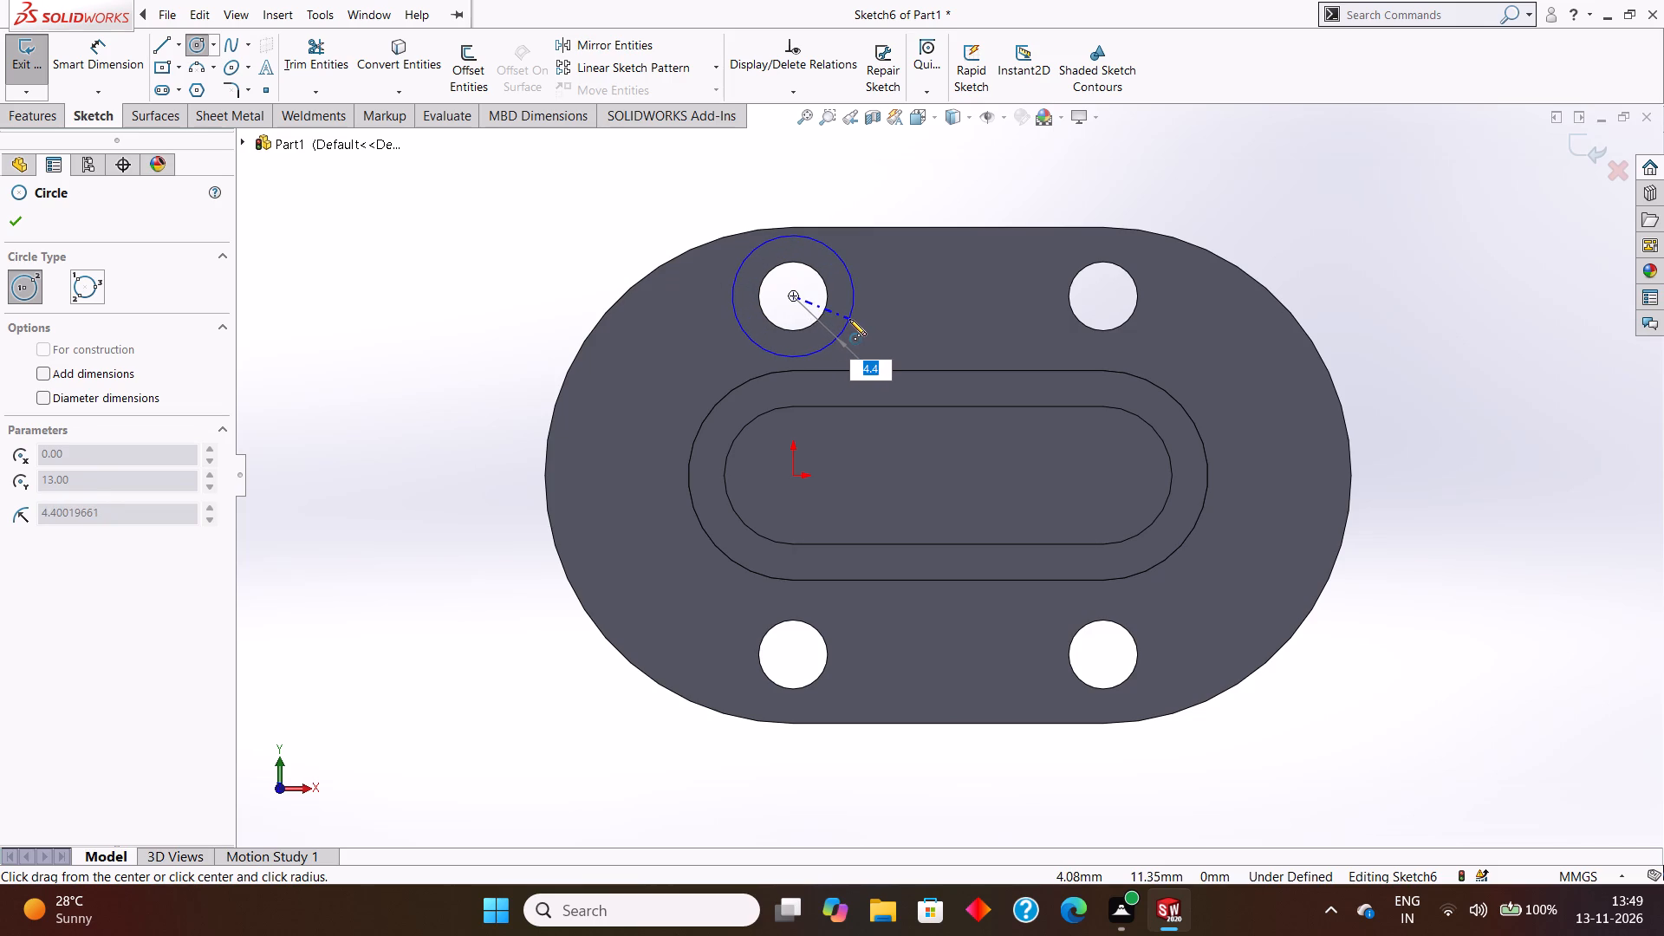
drag(849, 319, 862, 328)
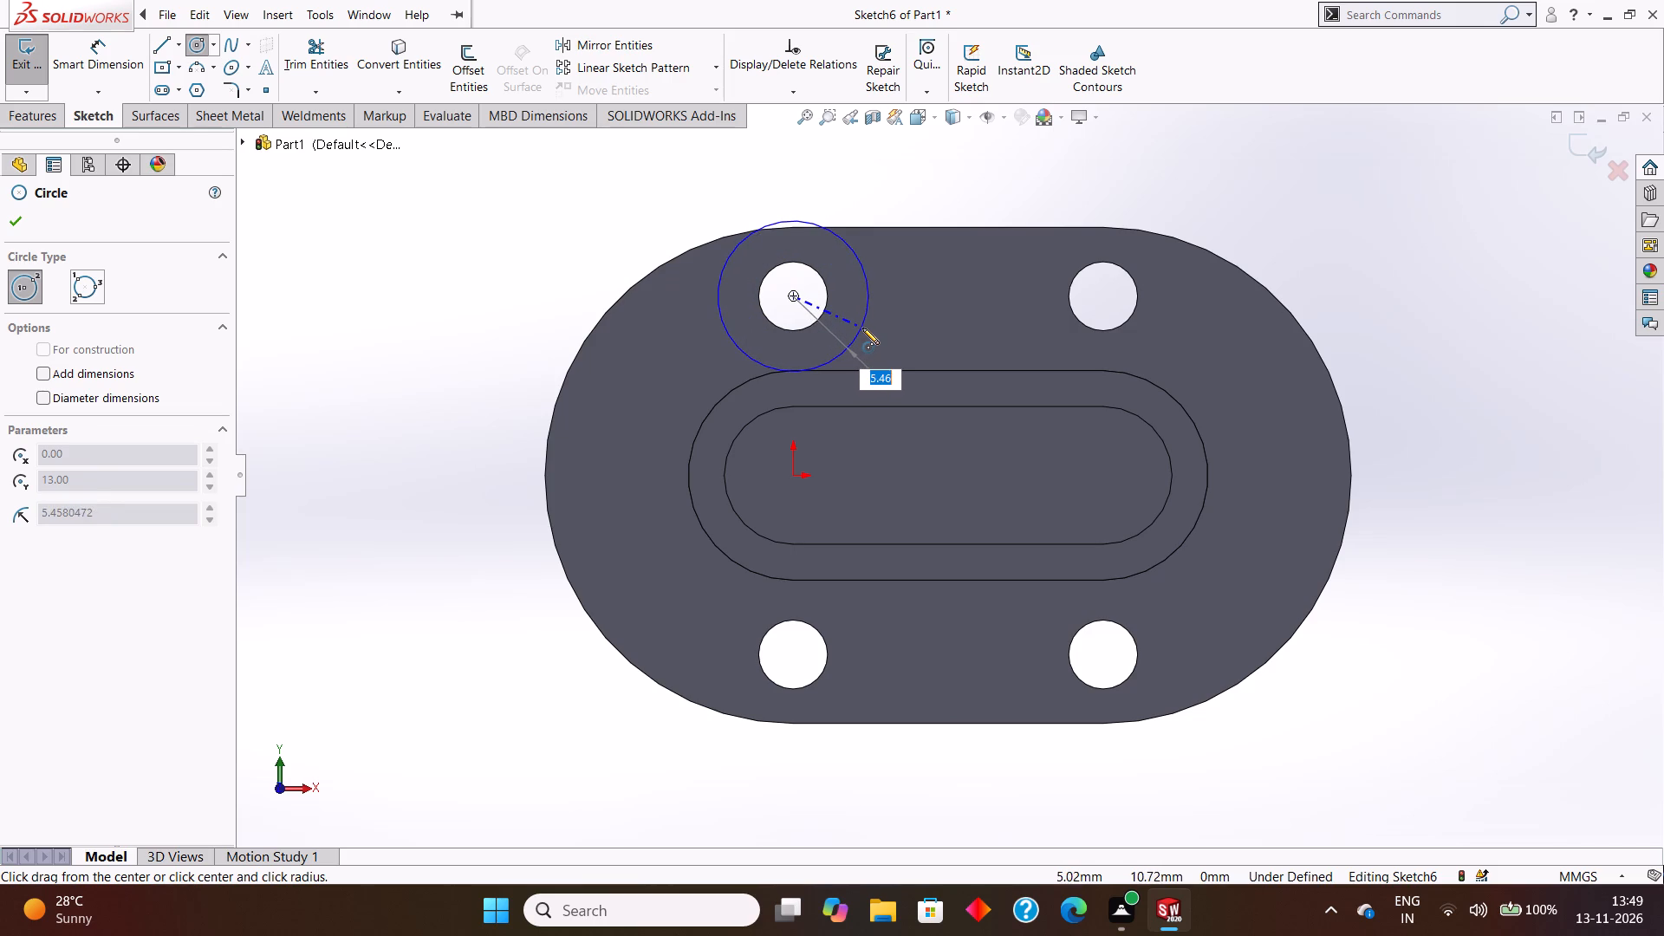
drag(862, 328, 867, 328)
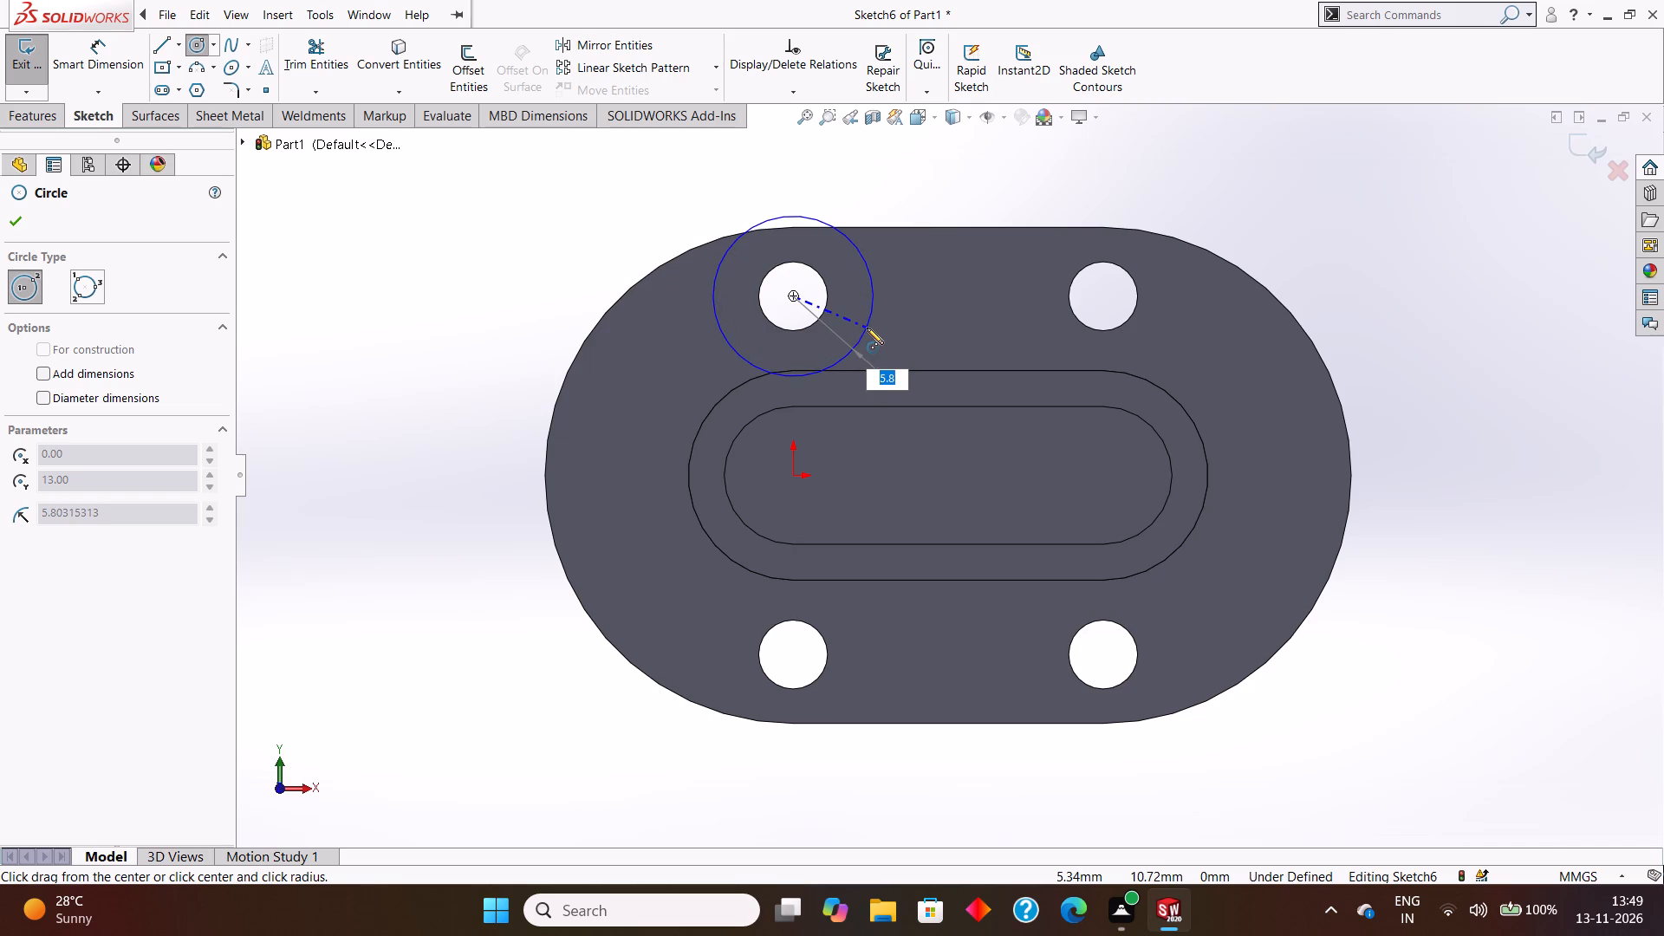
drag(867, 328, 848, 304)
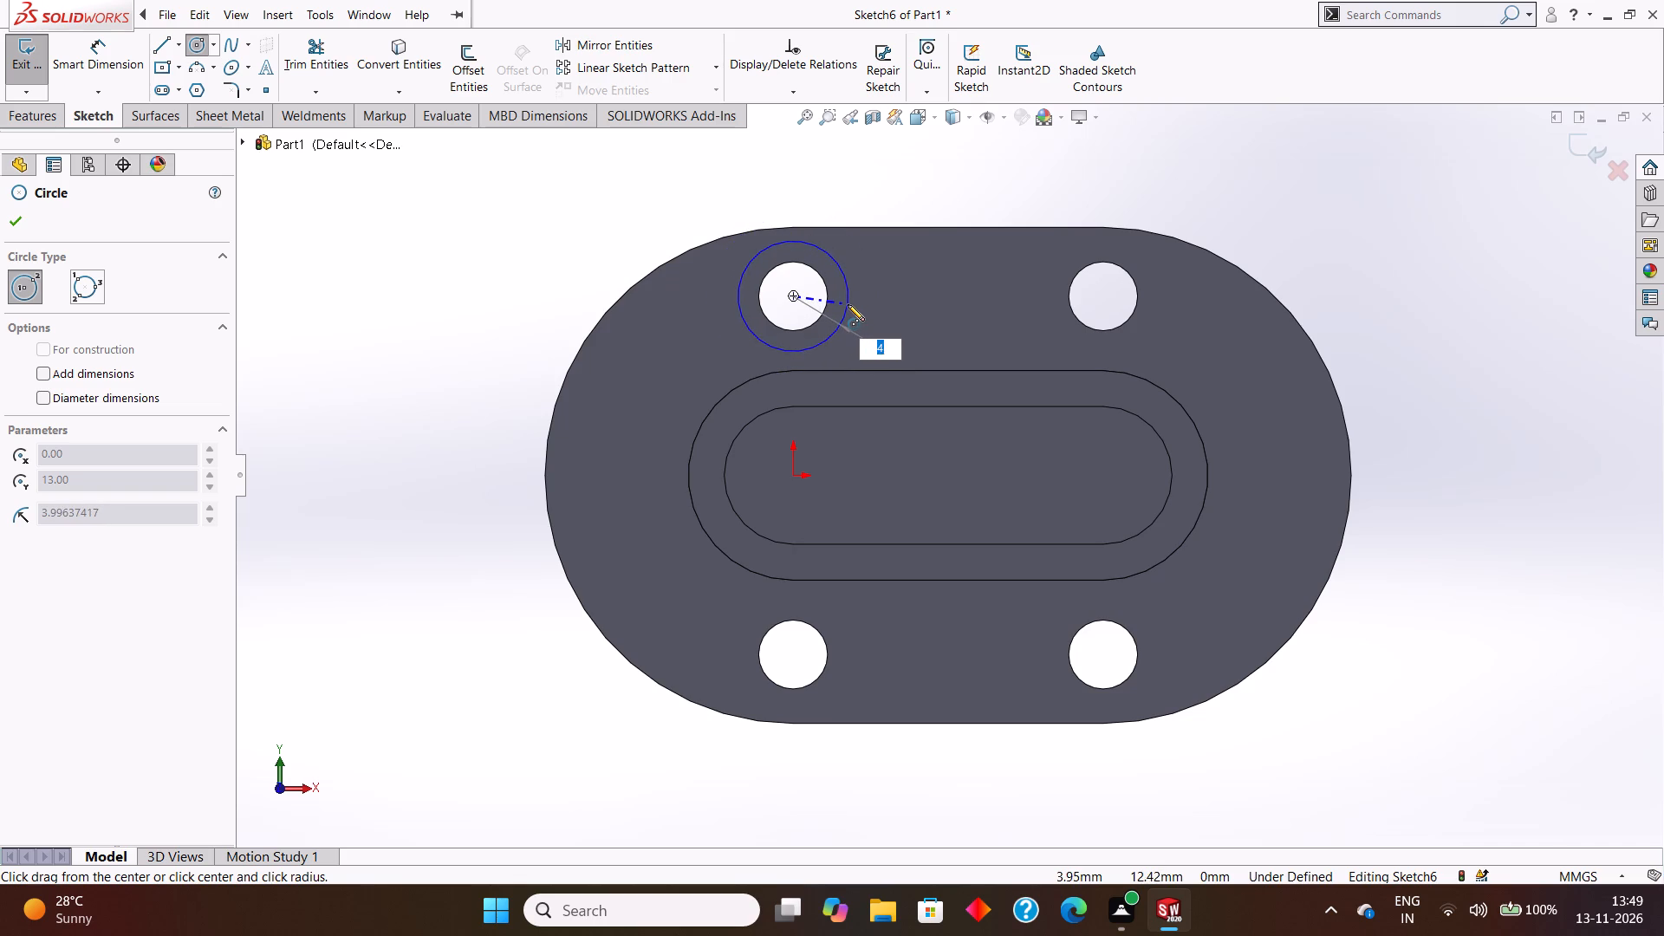
drag(848, 304, 848, 305)
click(17, 228)
click(100, 48)
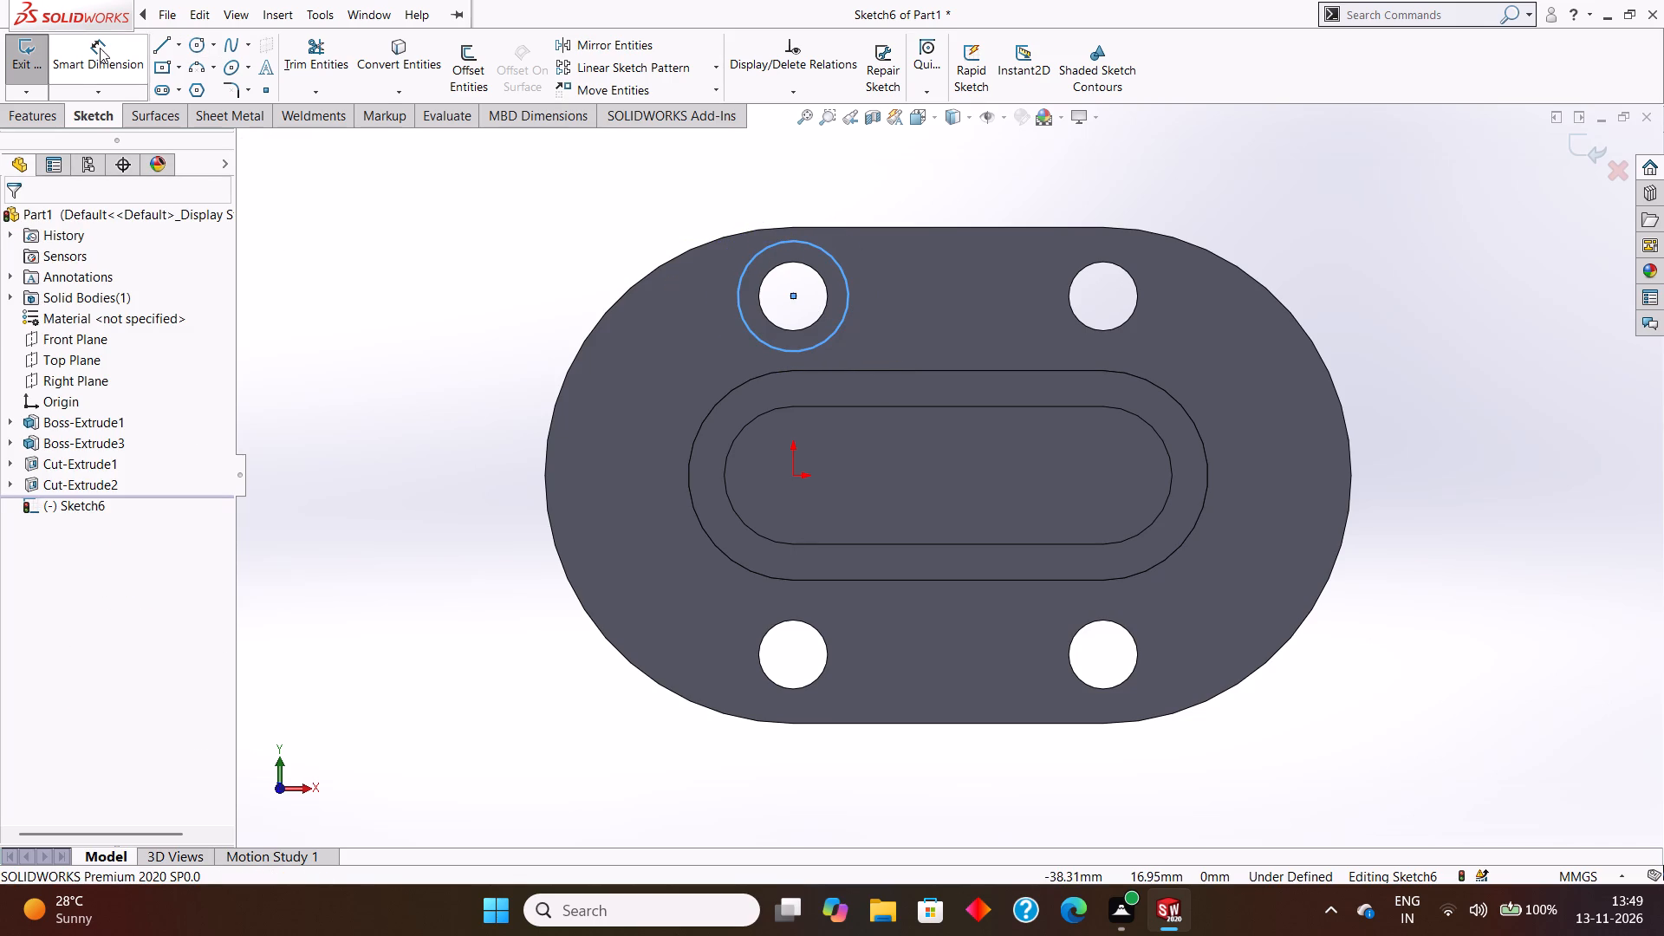
key(Escape)
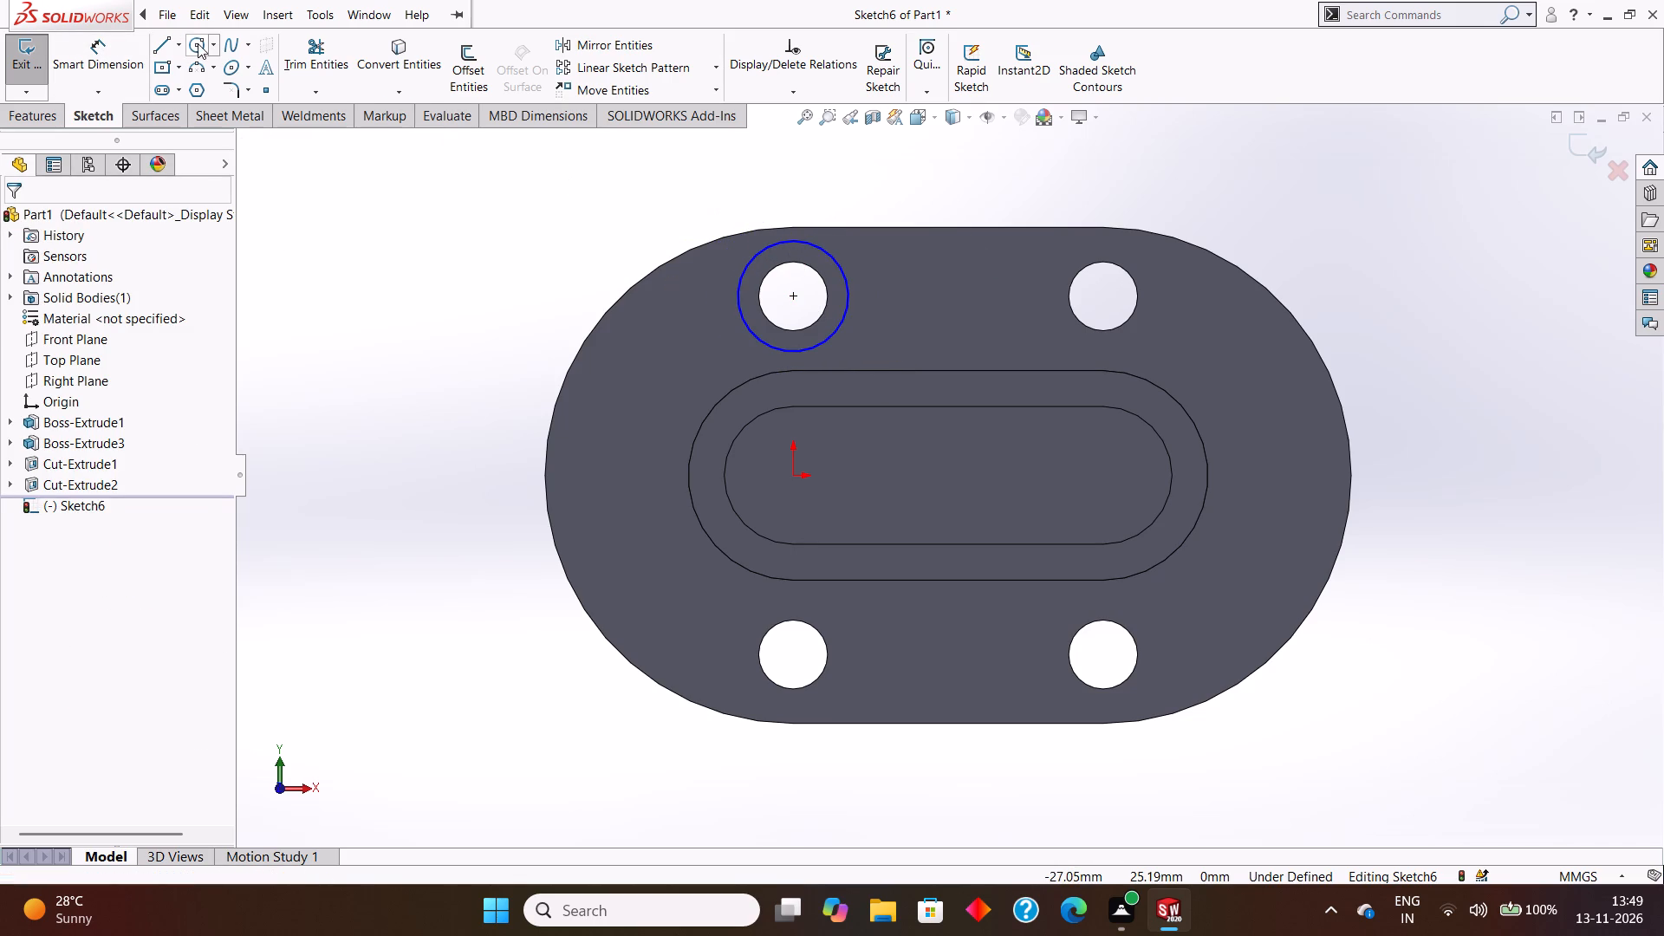
Sketch concentric circles around the other three holes, radii about 3.6 mm upper far end, 3.7 mm lower far end, 3.4 mm below the origin.
click(198, 43)
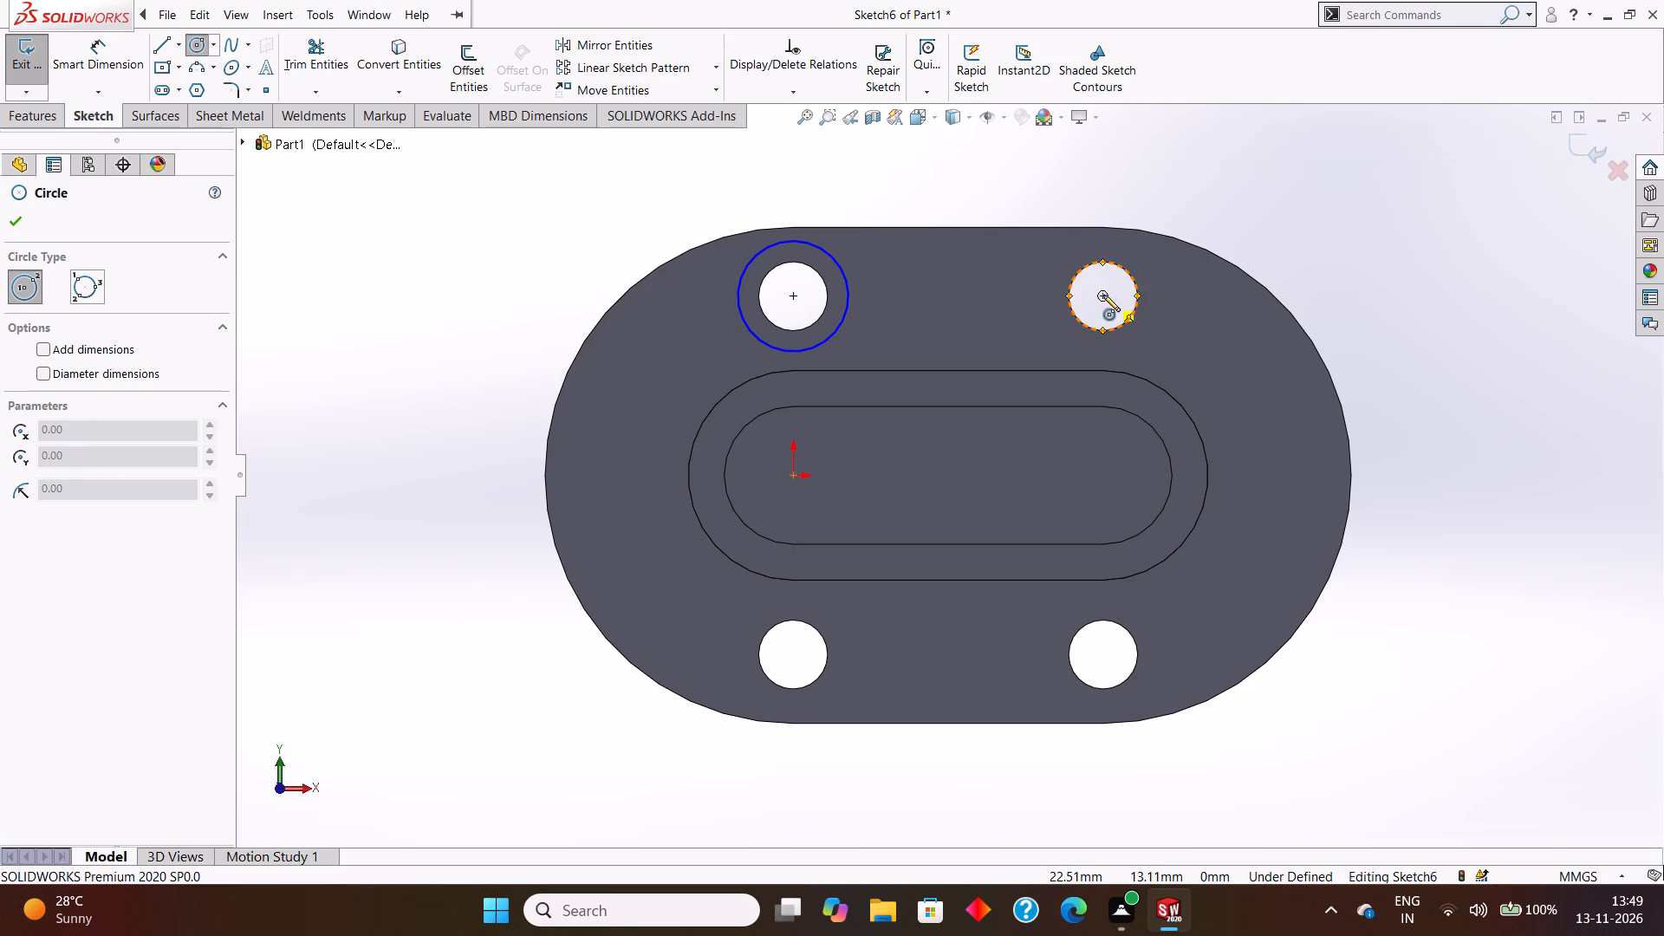
drag(1102, 294, 1145, 323)
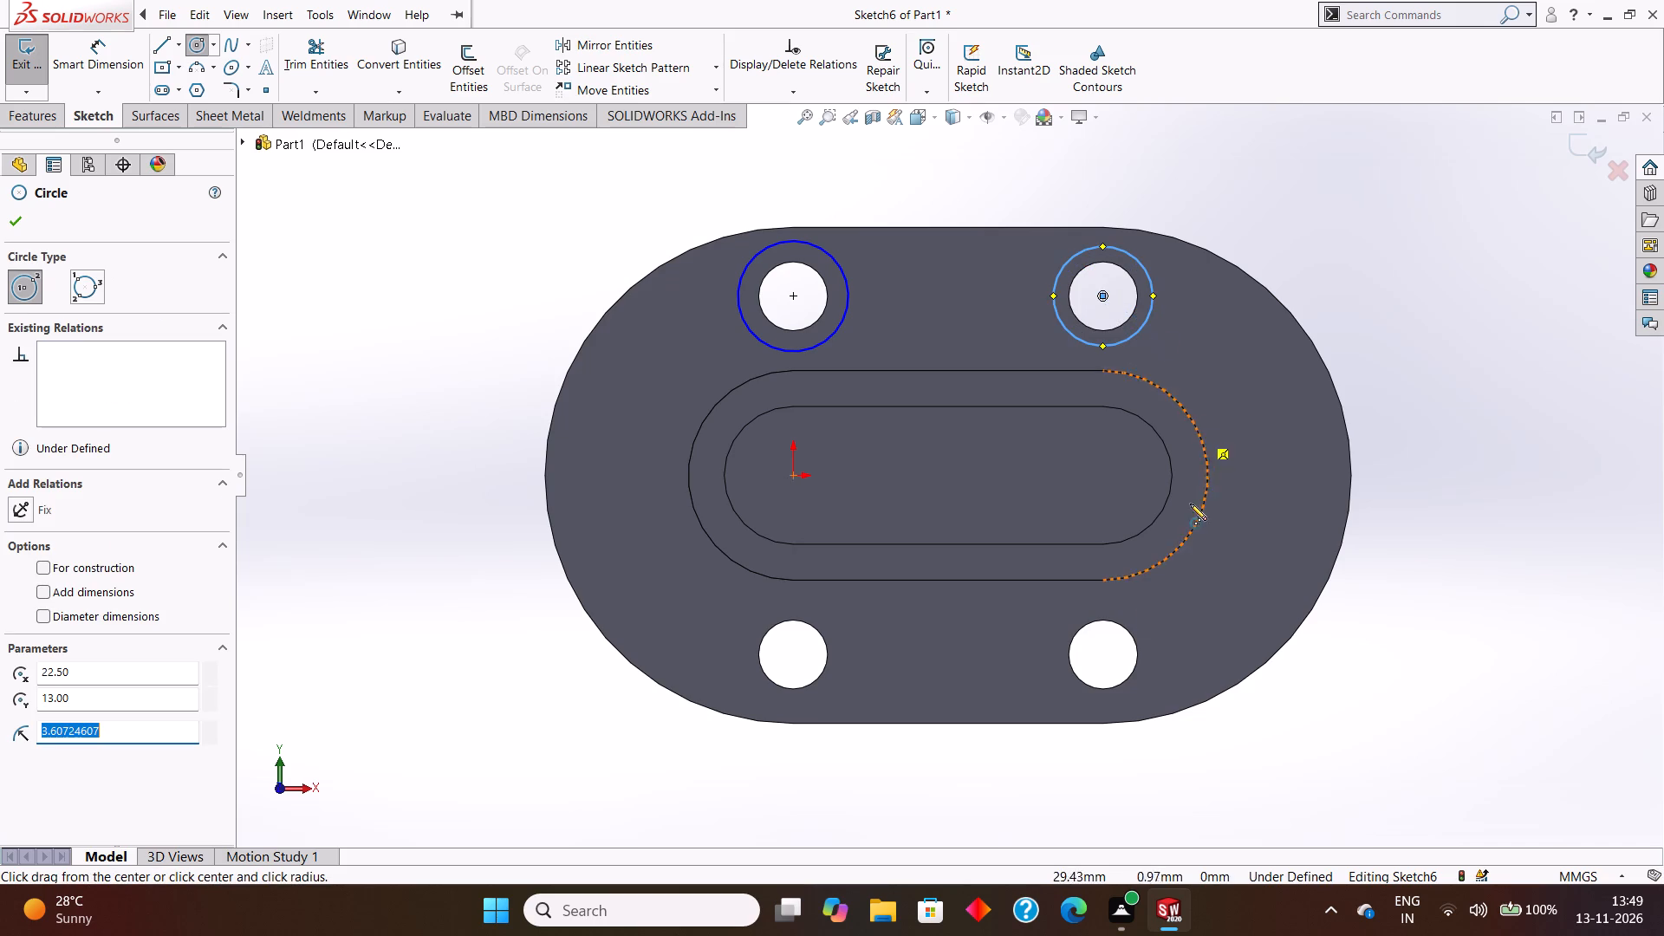
drag(1102, 654, 1105, 653)
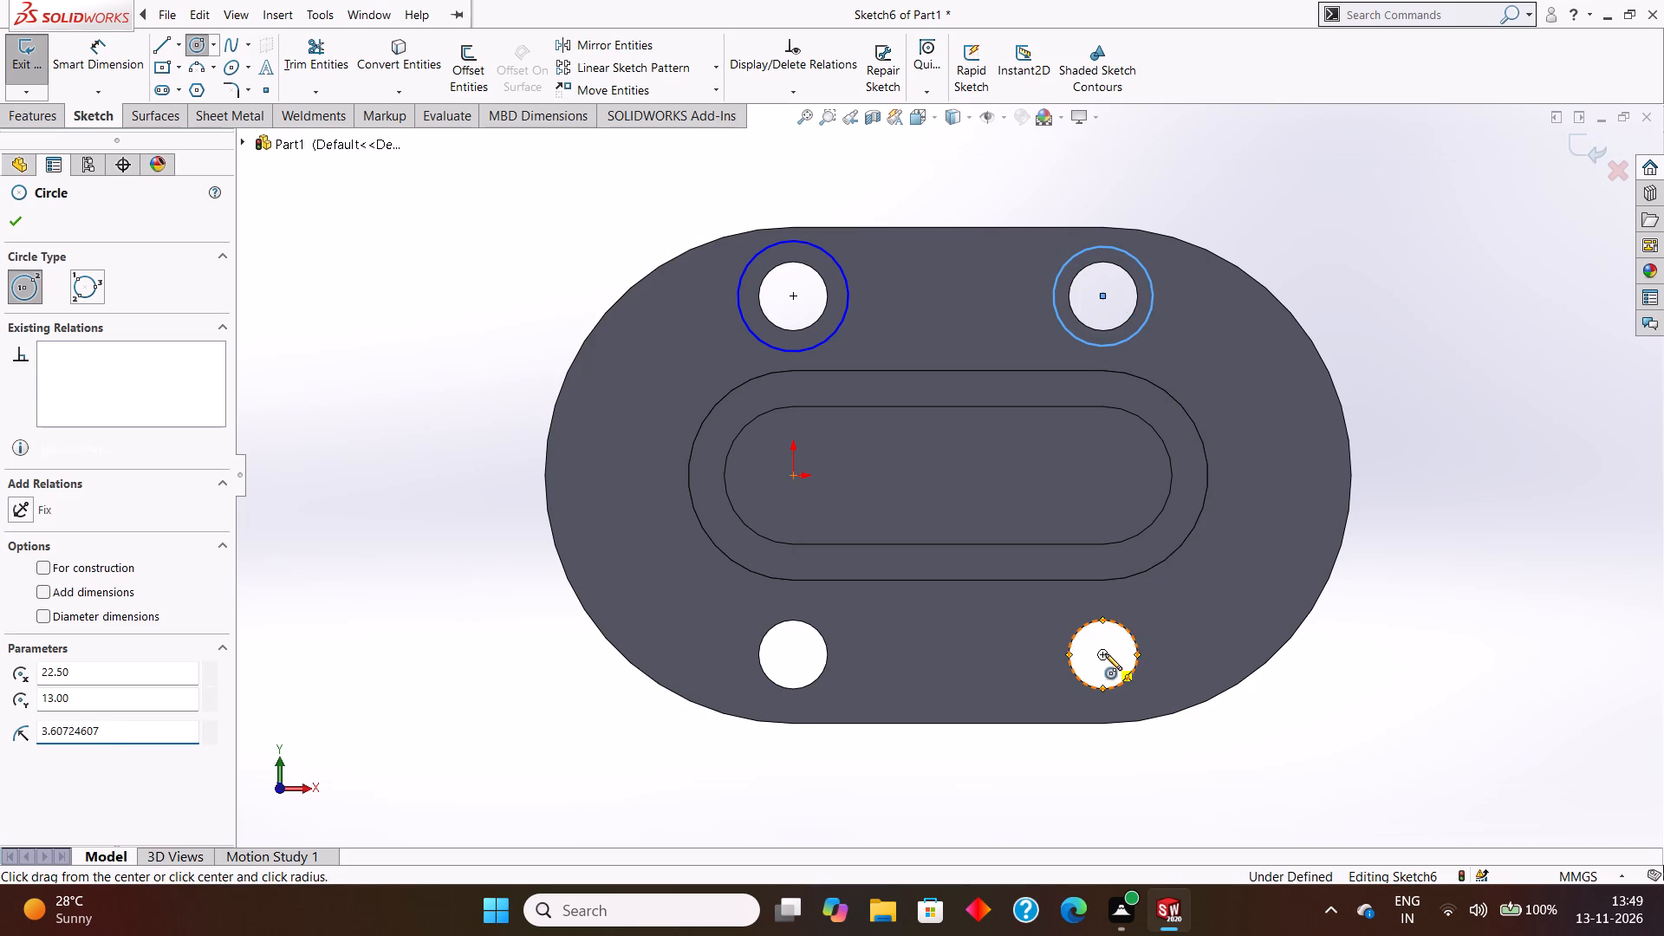
drag(1105, 653, 1154, 662)
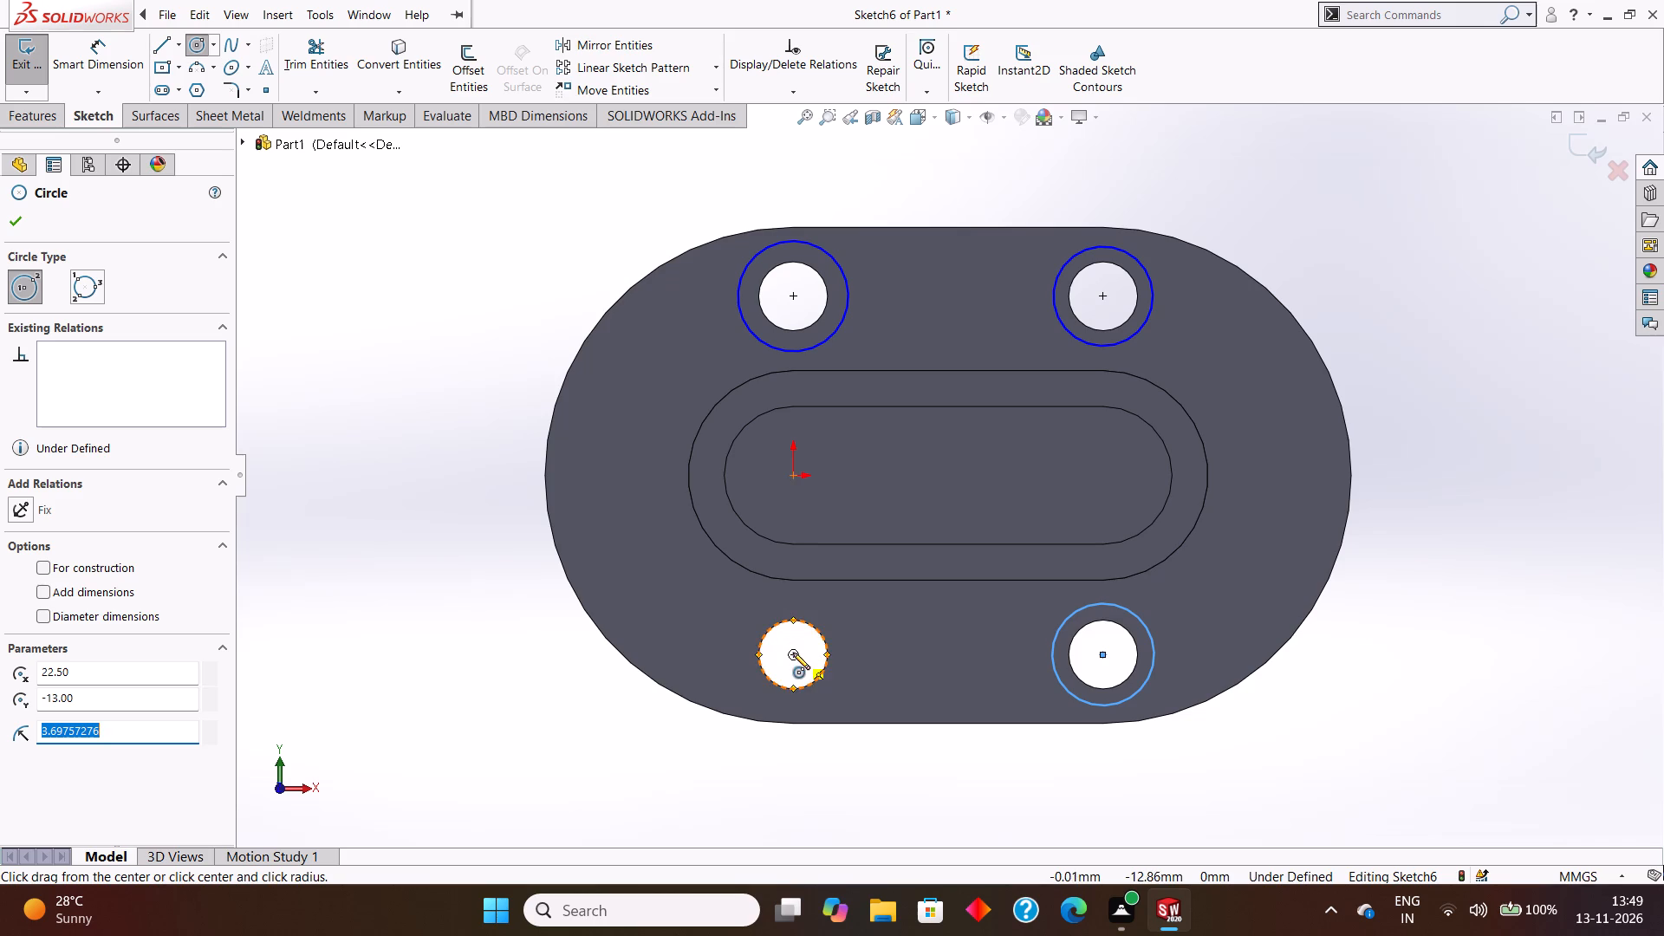
drag(793, 653, 840, 650)
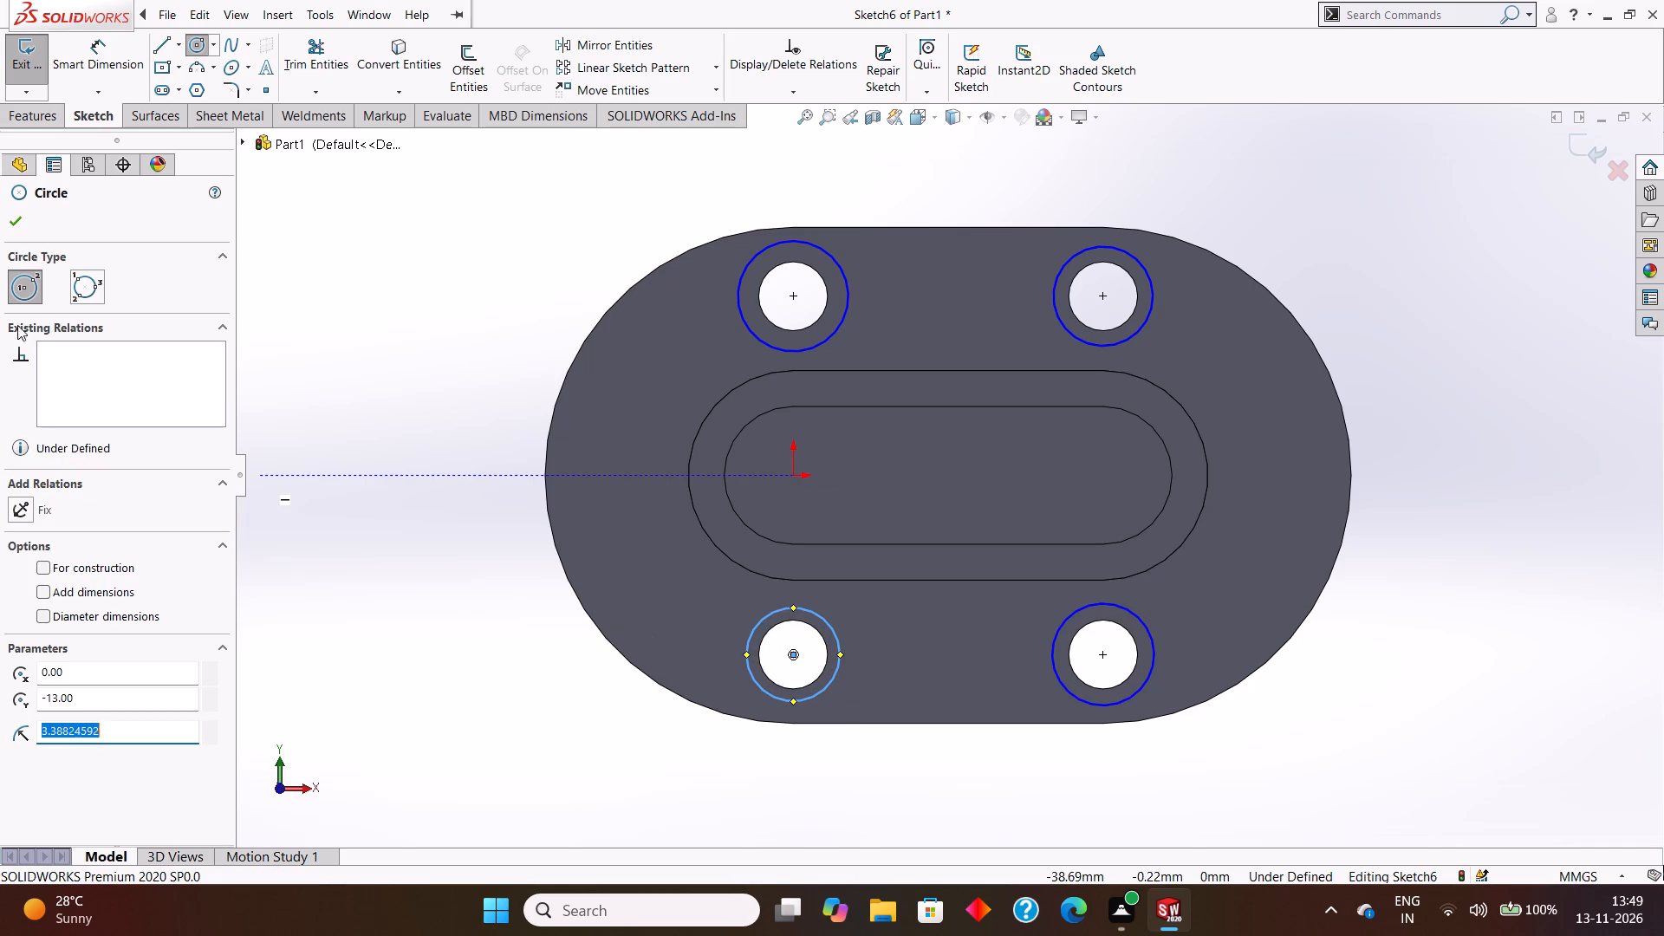
Dimension the two sketched circles around the upper pair of flange holes to 7 mm diameter each.
click(22, 218)
click(97, 55)
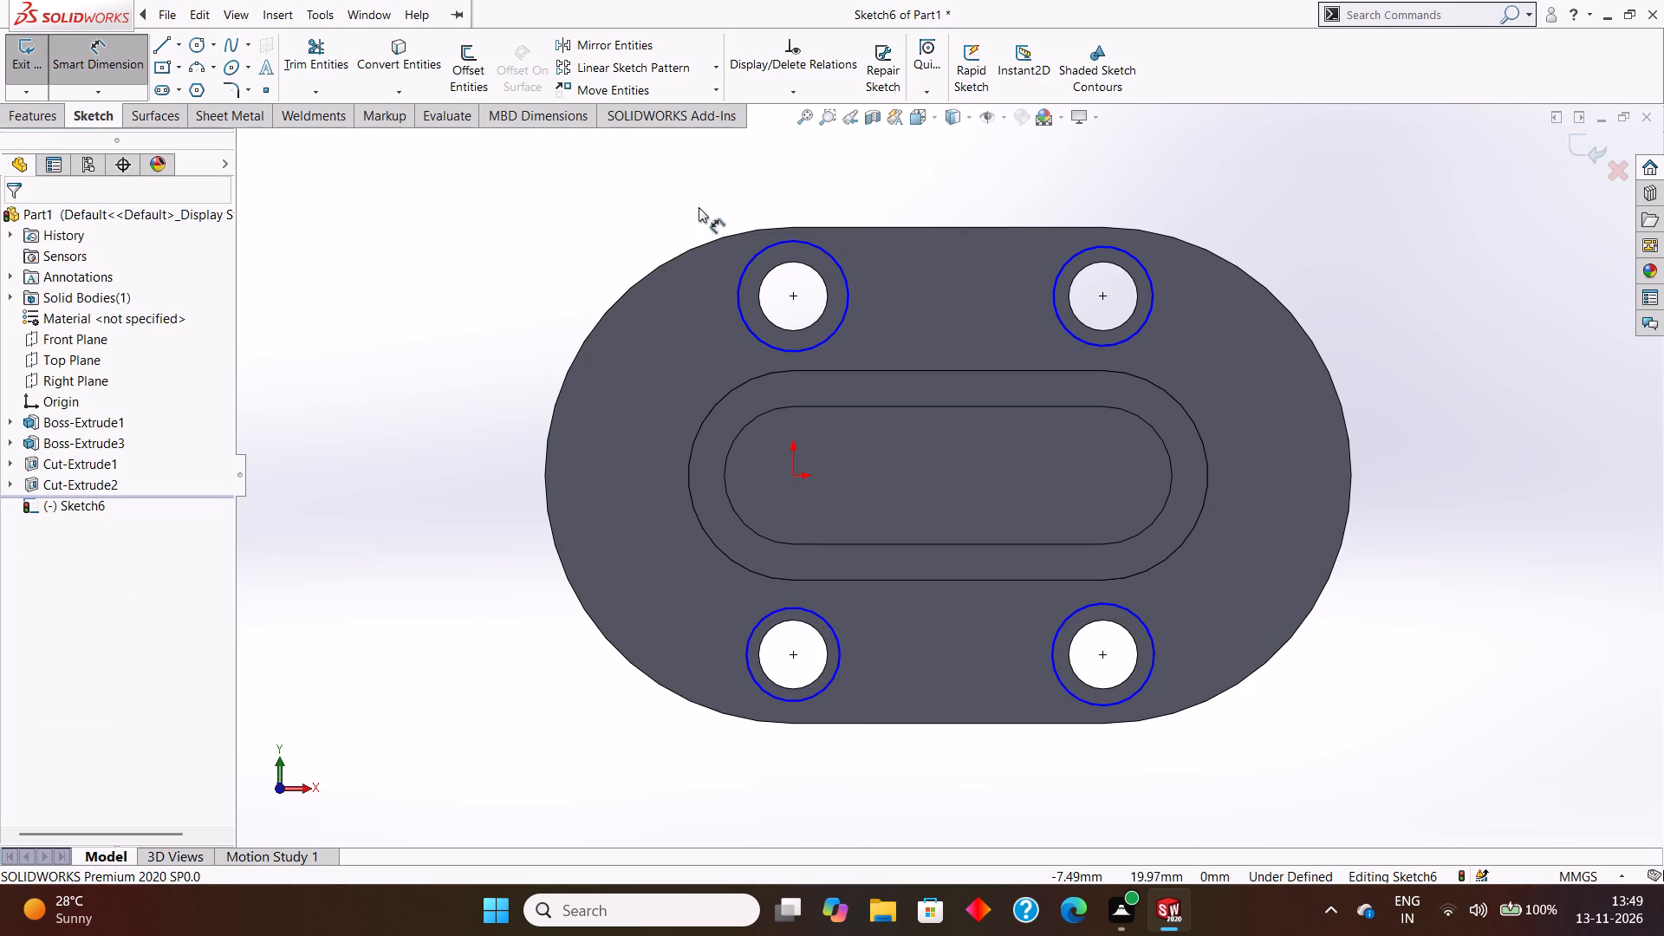
click(779, 242)
click(765, 177)
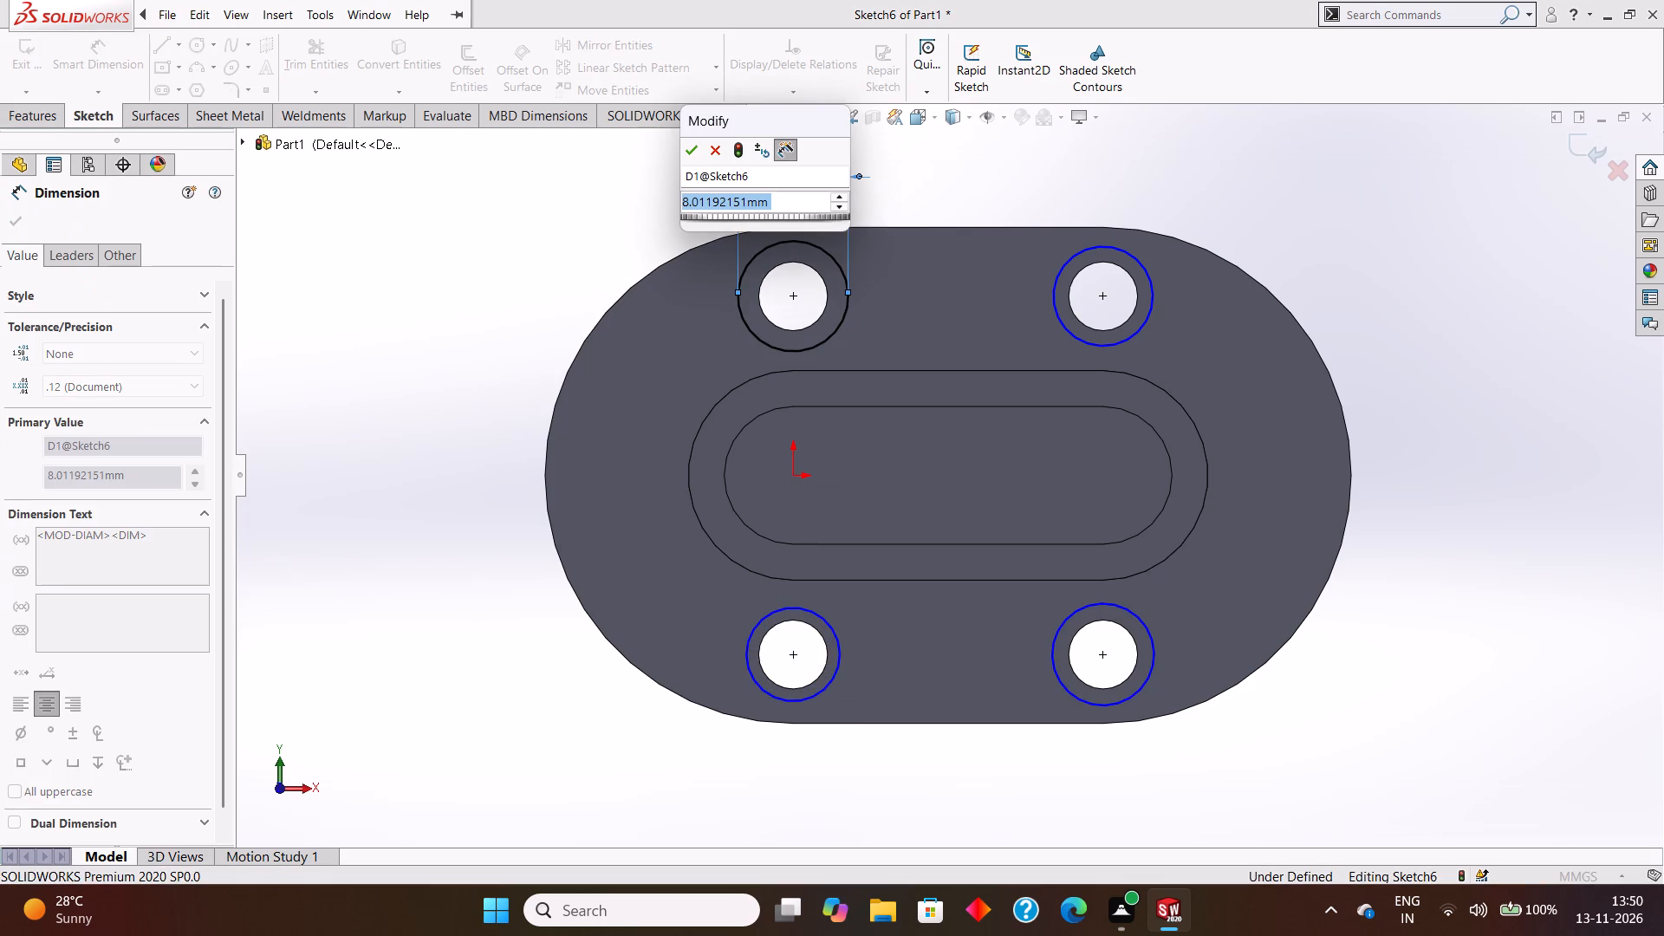
key(BackSpace)
key(7)
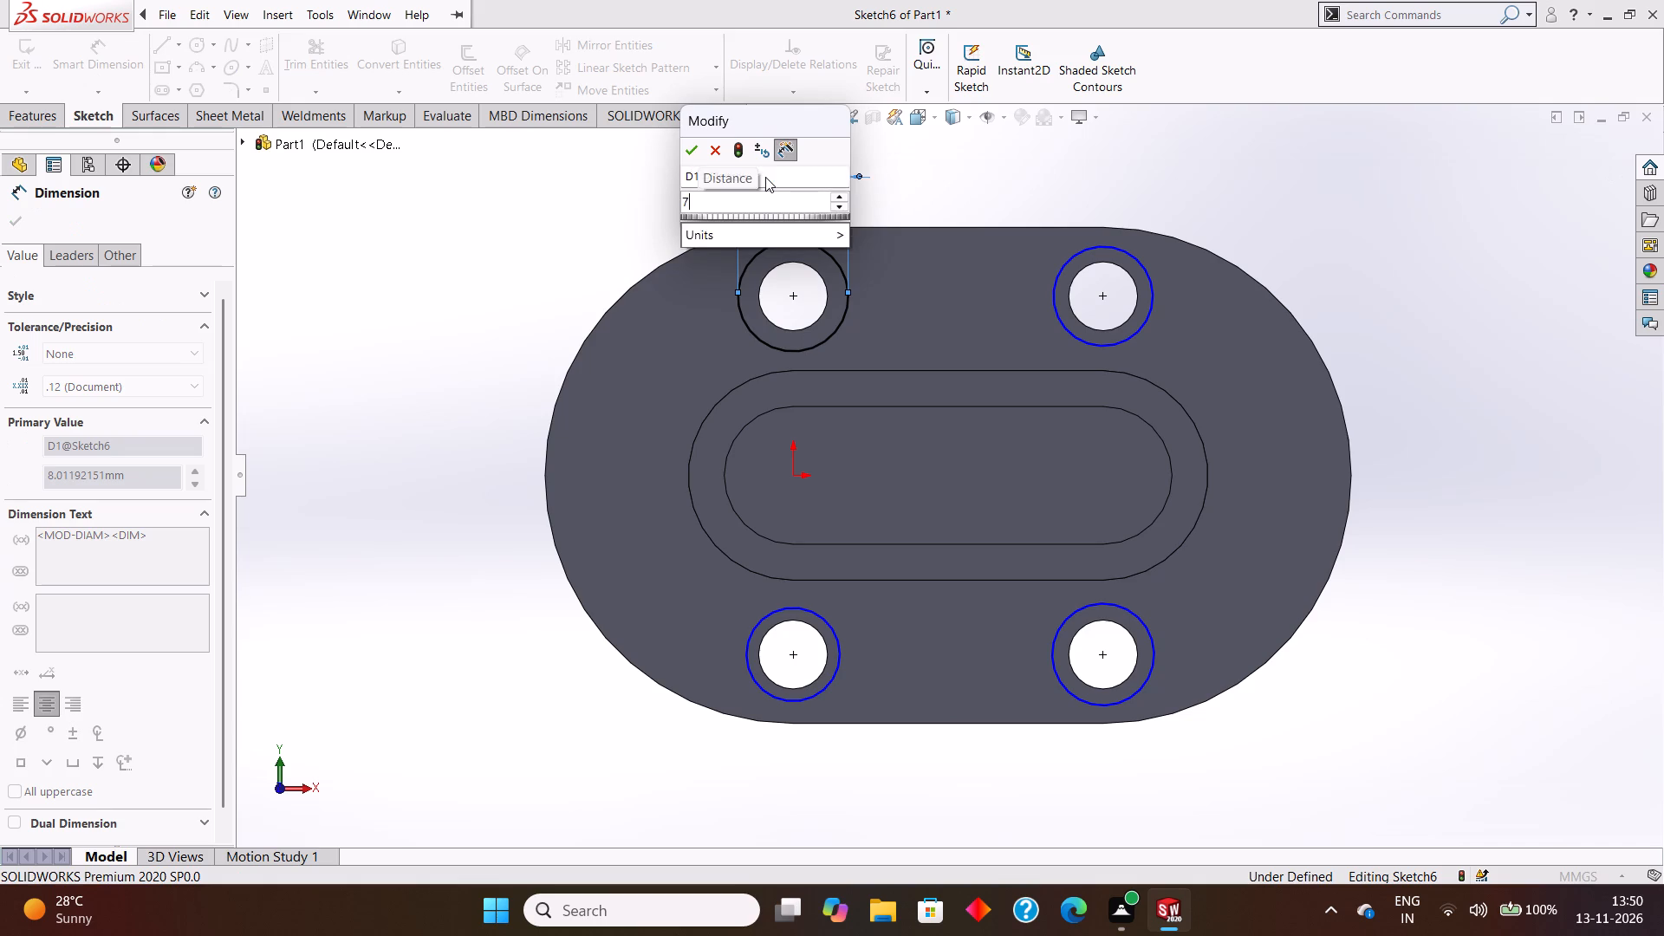
key(Return)
click(1111, 248)
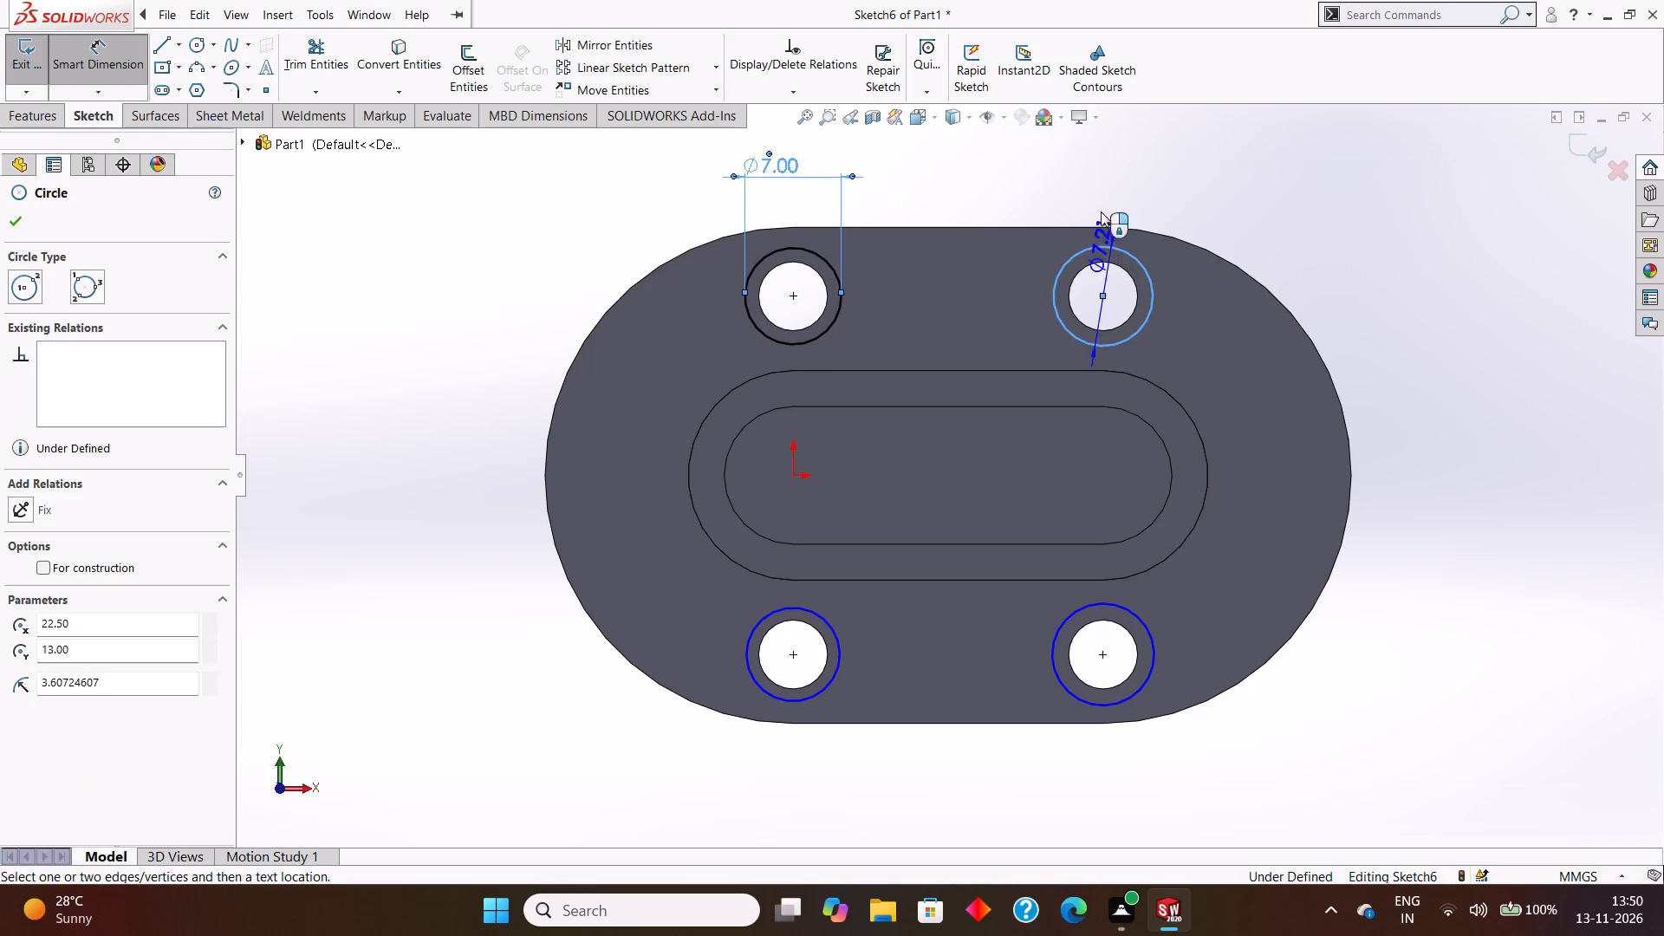
click(1095, 161)
key(BackSpace)
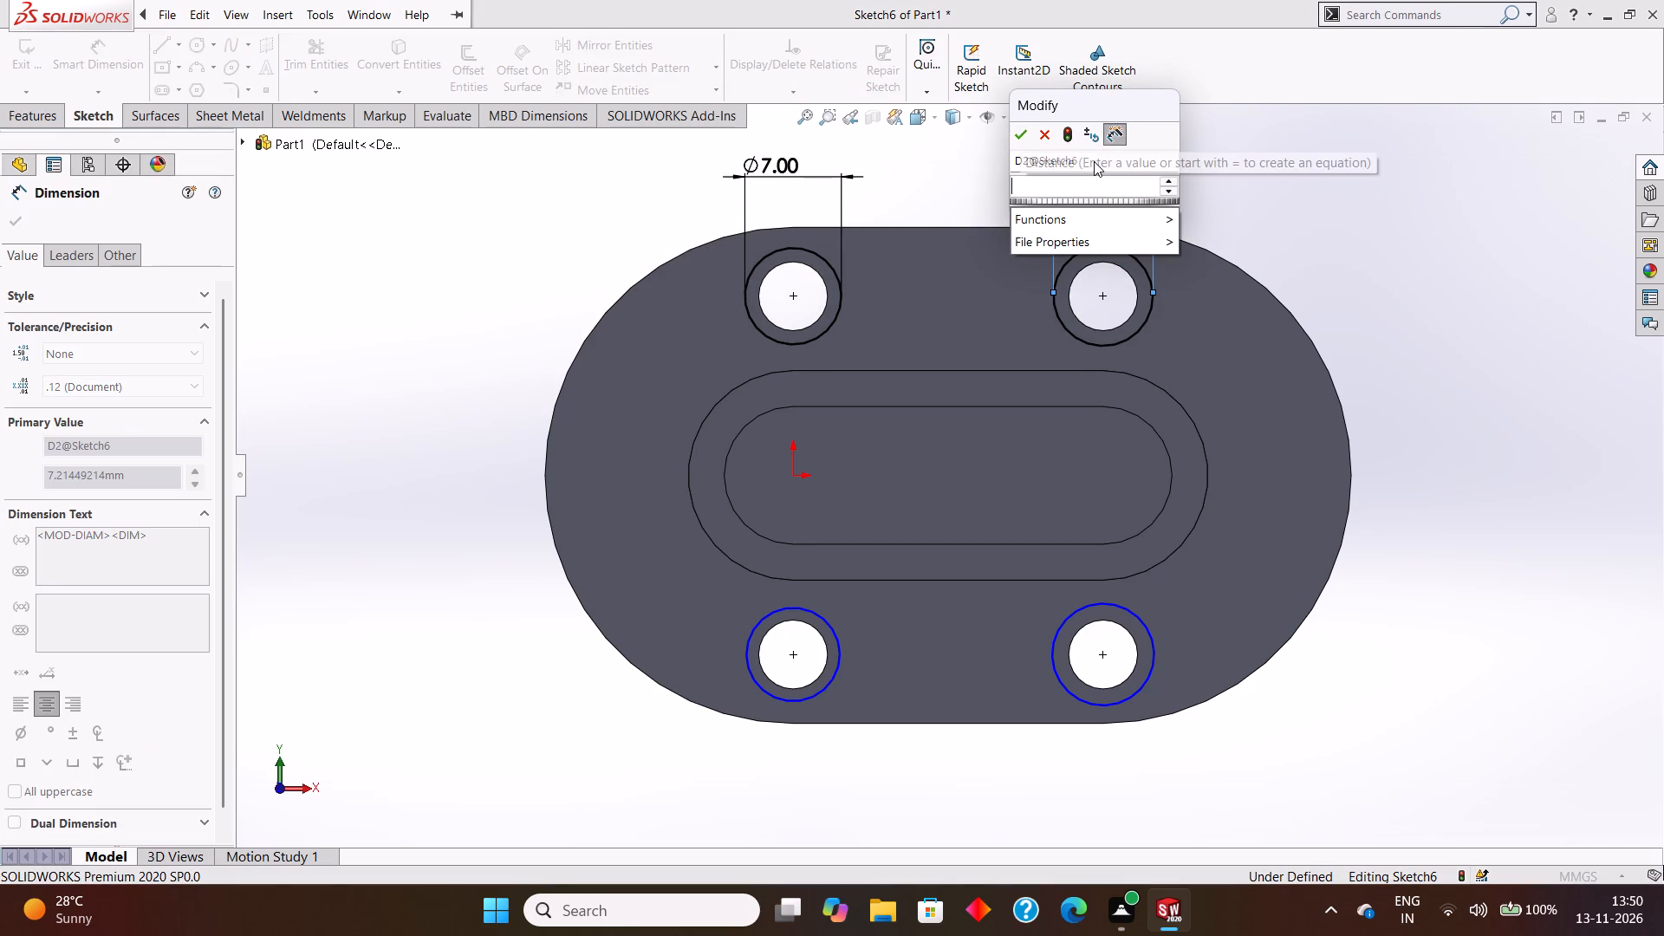
key(7)
key(Return)
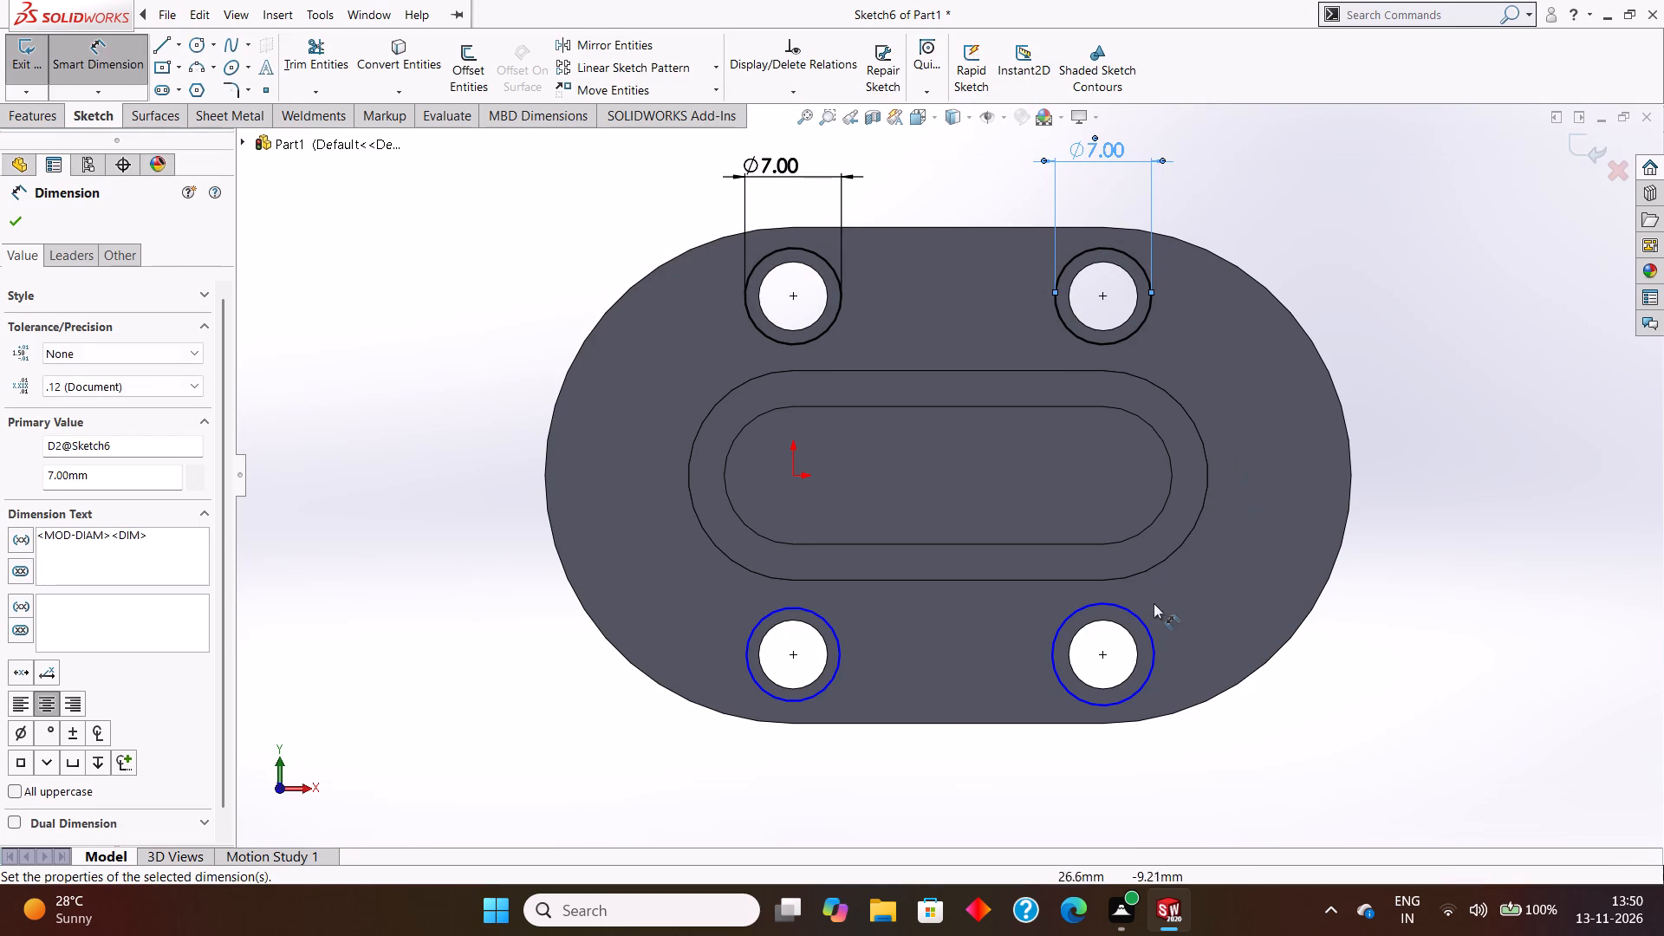
Dimension the two sketched circles around the lower pair of flange holes to 7 mm diameter each.
click(1133, 609)
click(1216, 597)
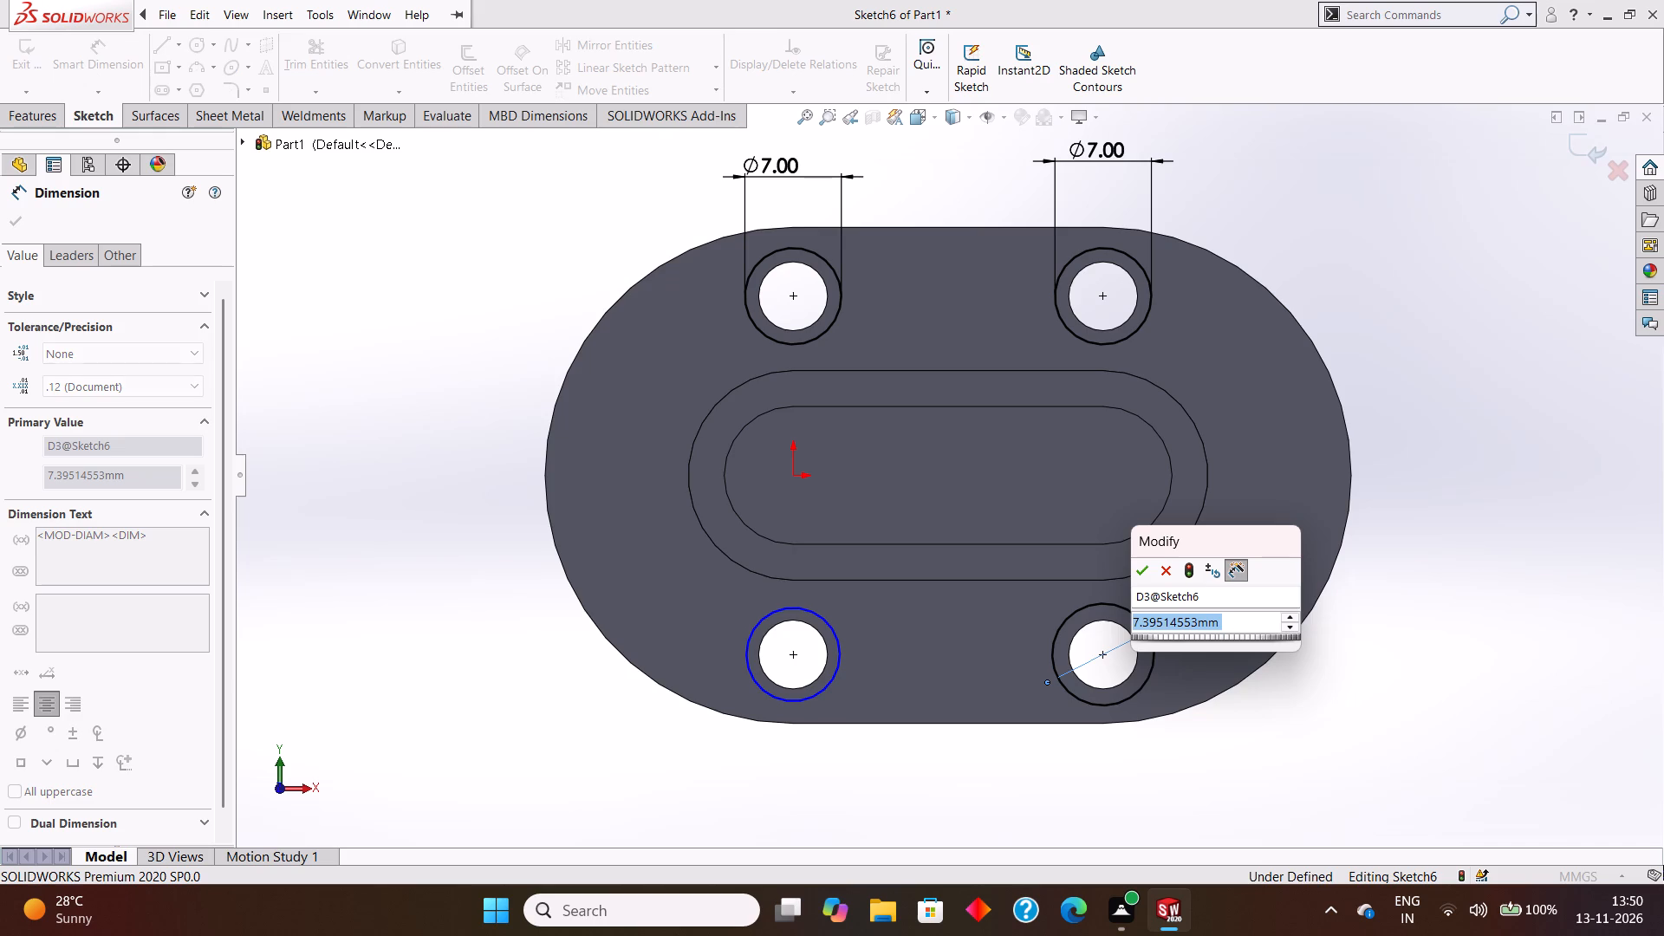
key(BackSpace)
key(7)
key(Return)
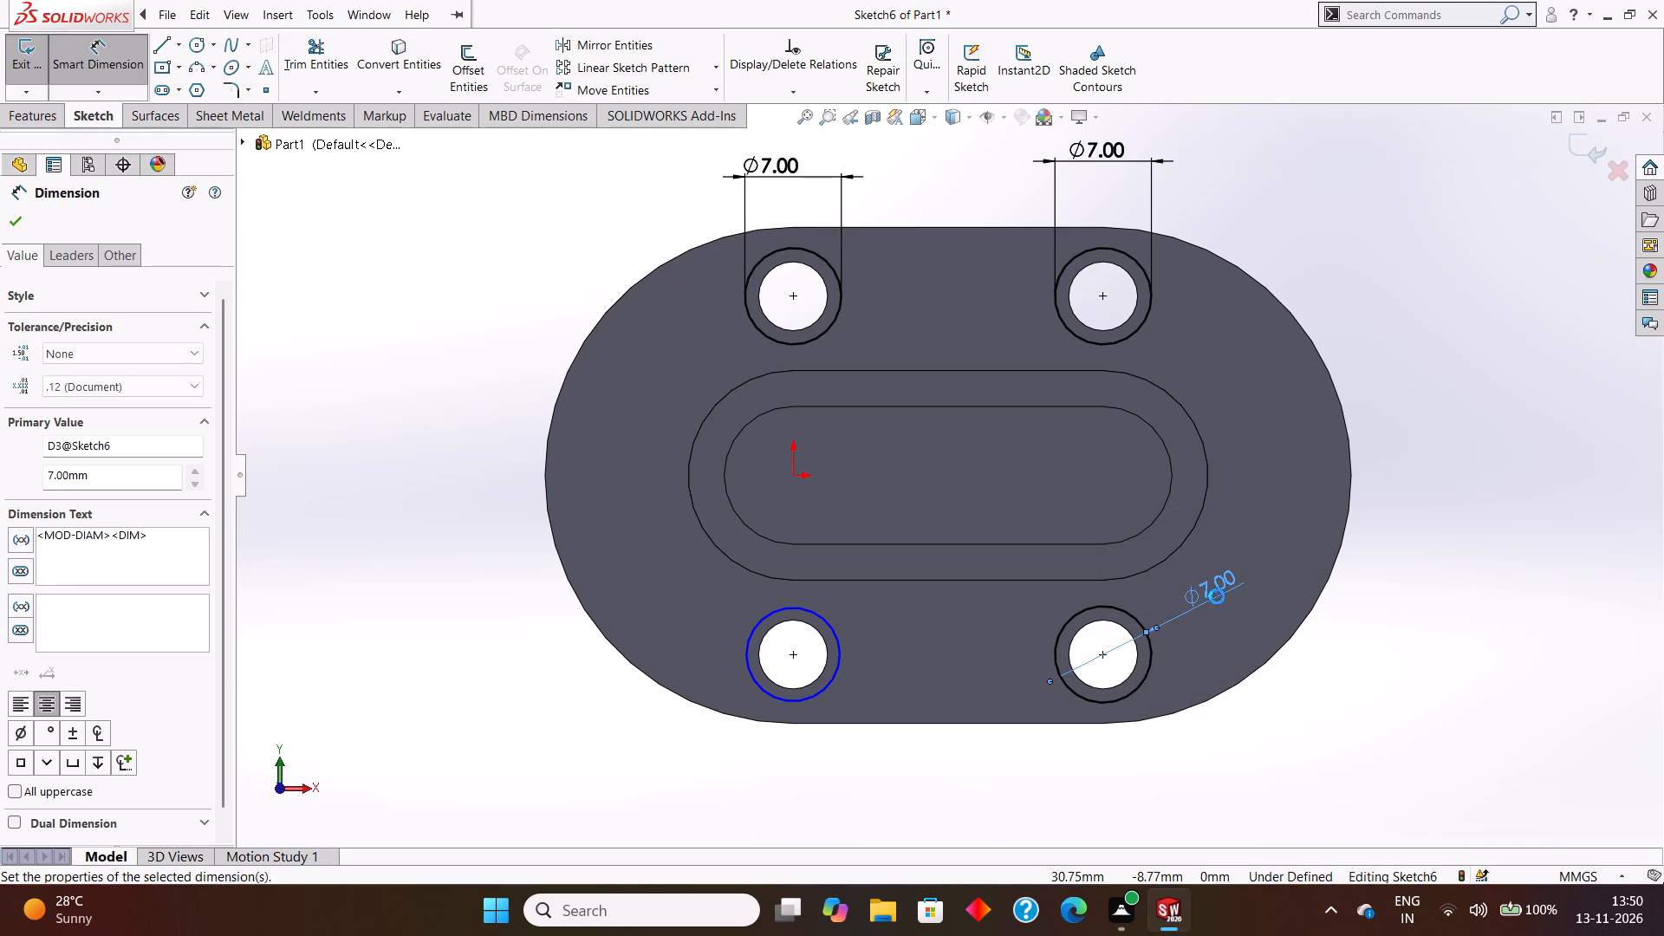
click(782, 603)
click(788, 608)
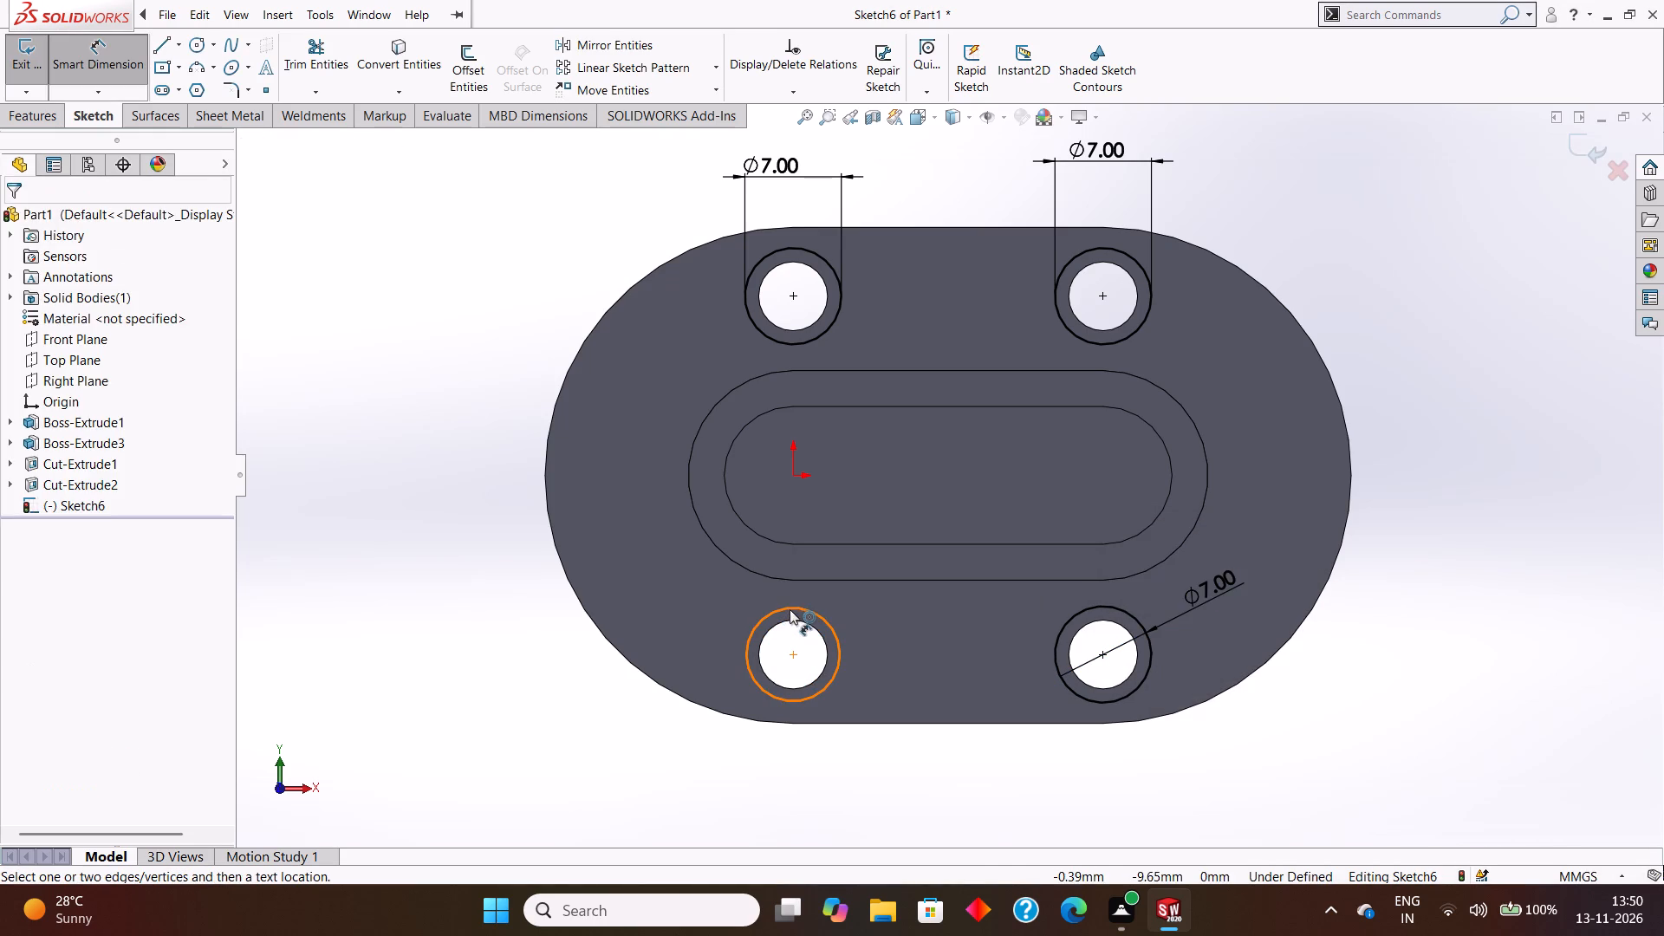
click(910, 634)
key(BackSpace)
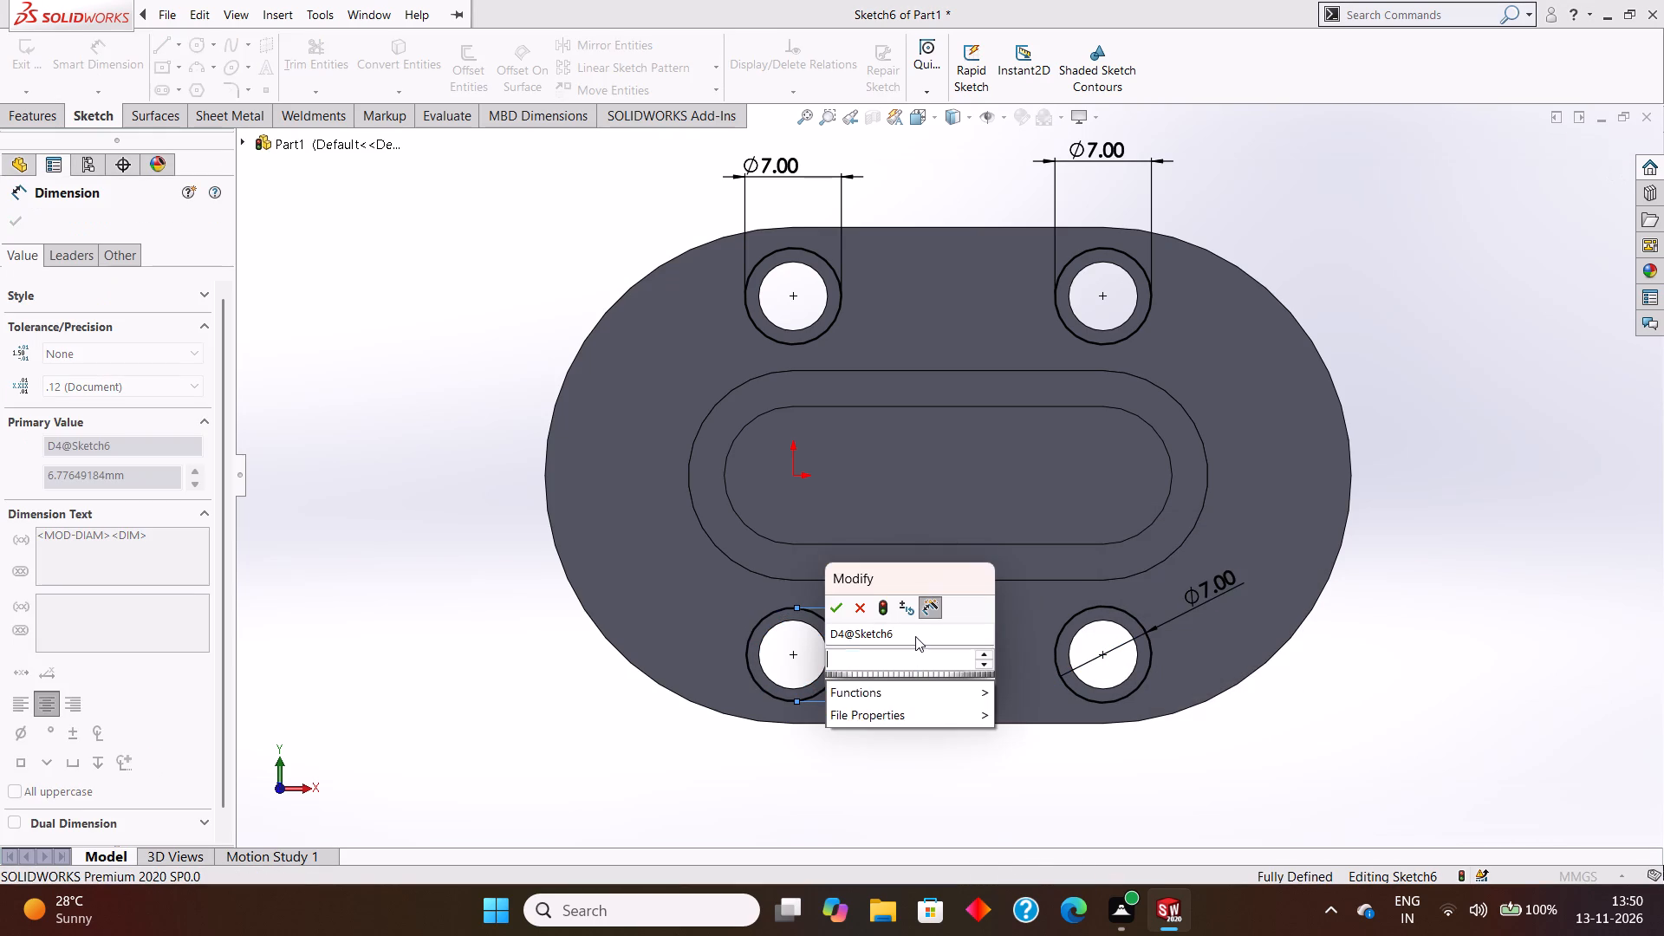
key(7)
key(Return)
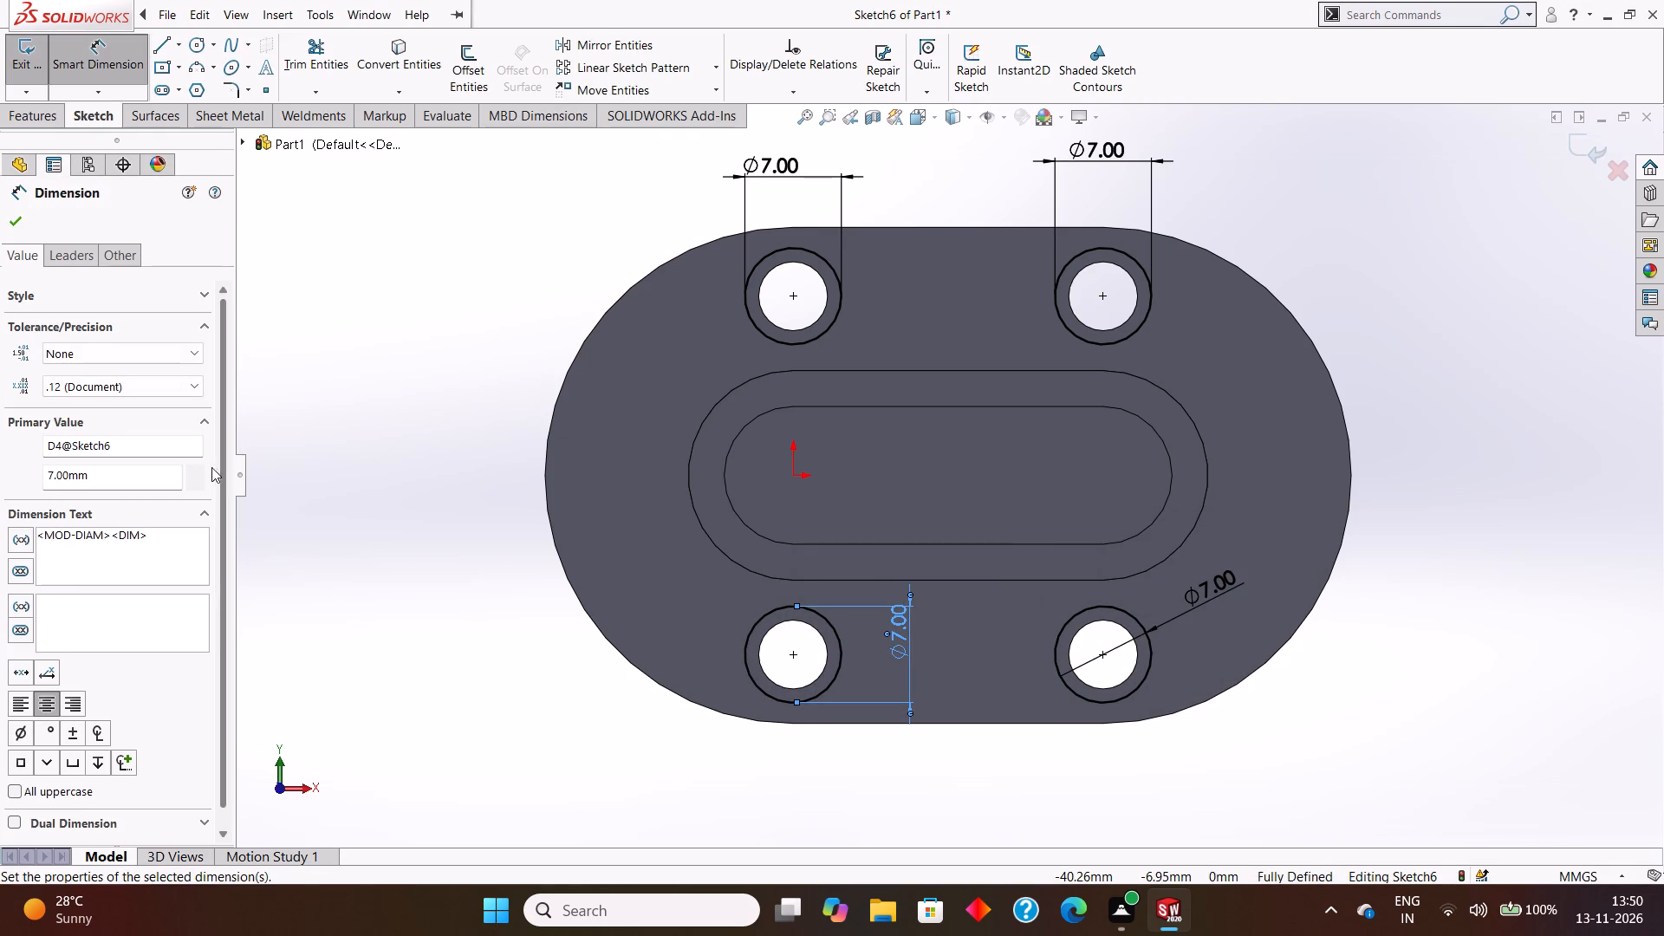
click(21, 214)
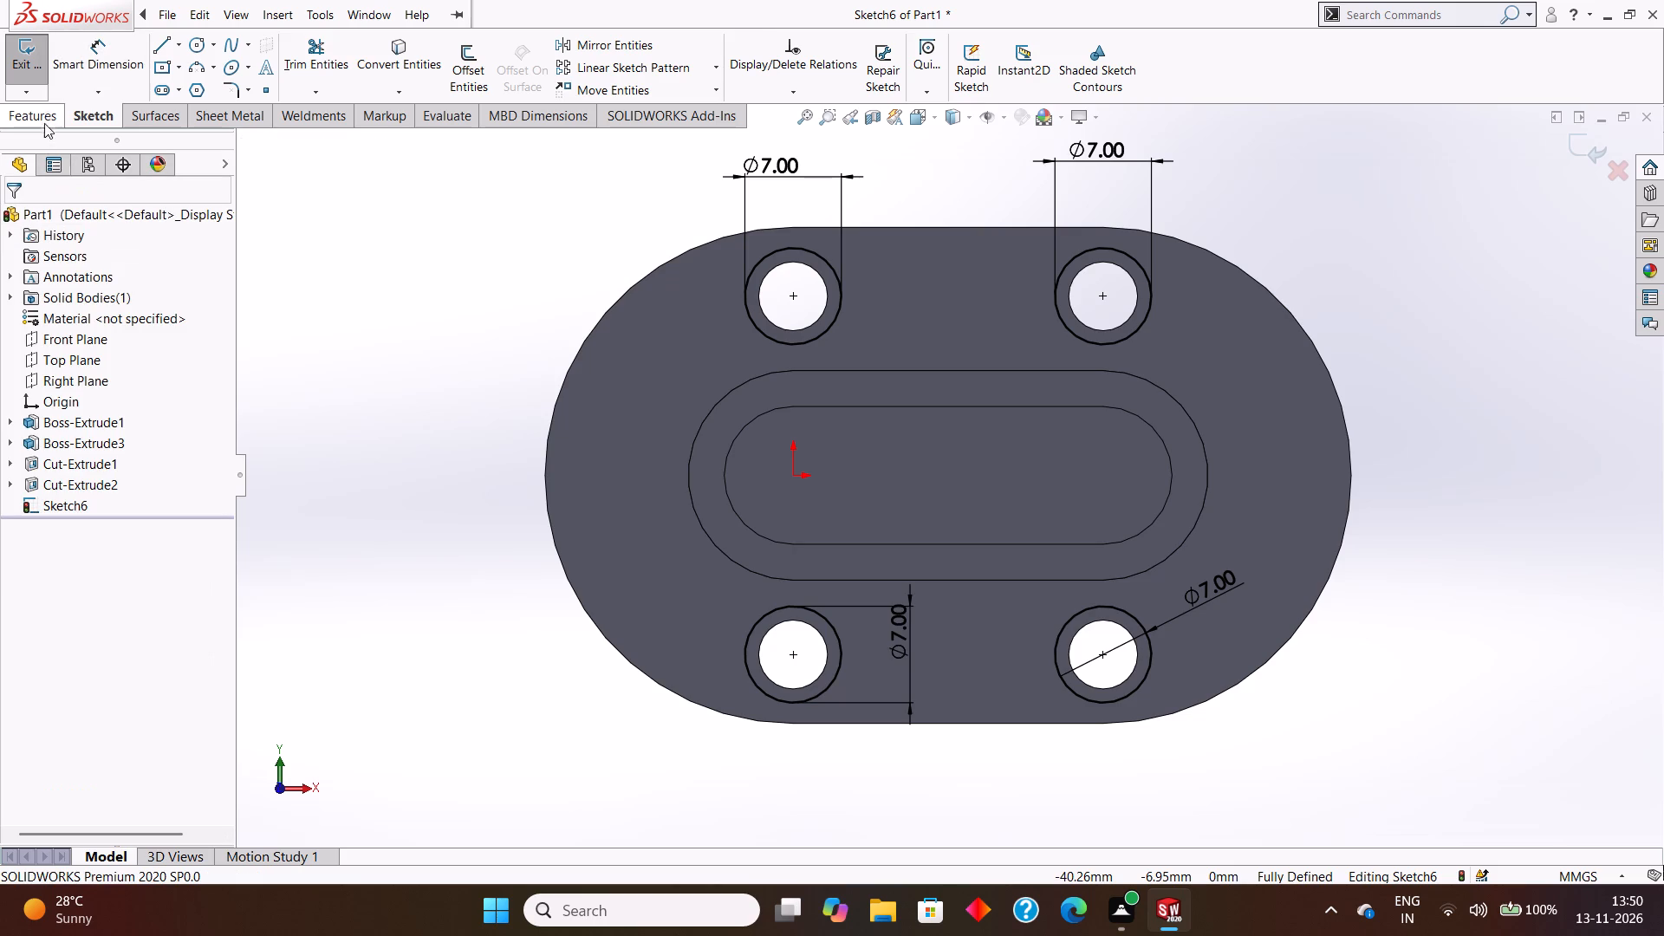
Cut the four 7 mm circles 1 mm deep into the flange's upper face as a blind Extruded Cut.
click(44, 113)
middle_drag(1420, 794, 1438, 480)
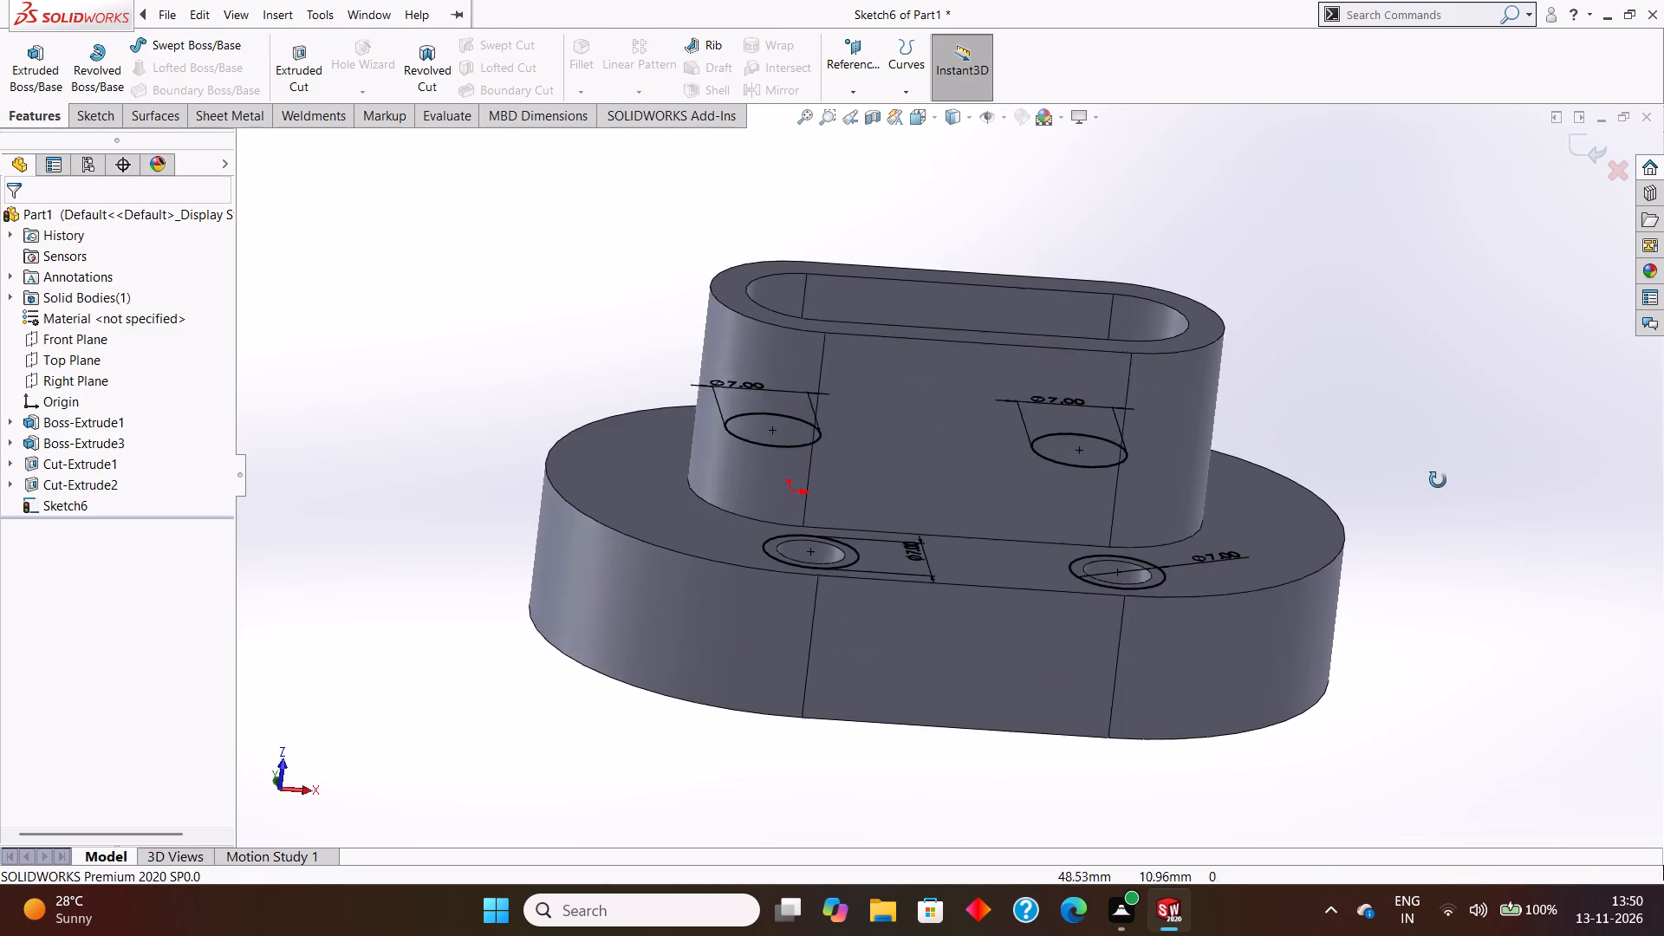
middle_drag(1438, 480, 1442, 478)
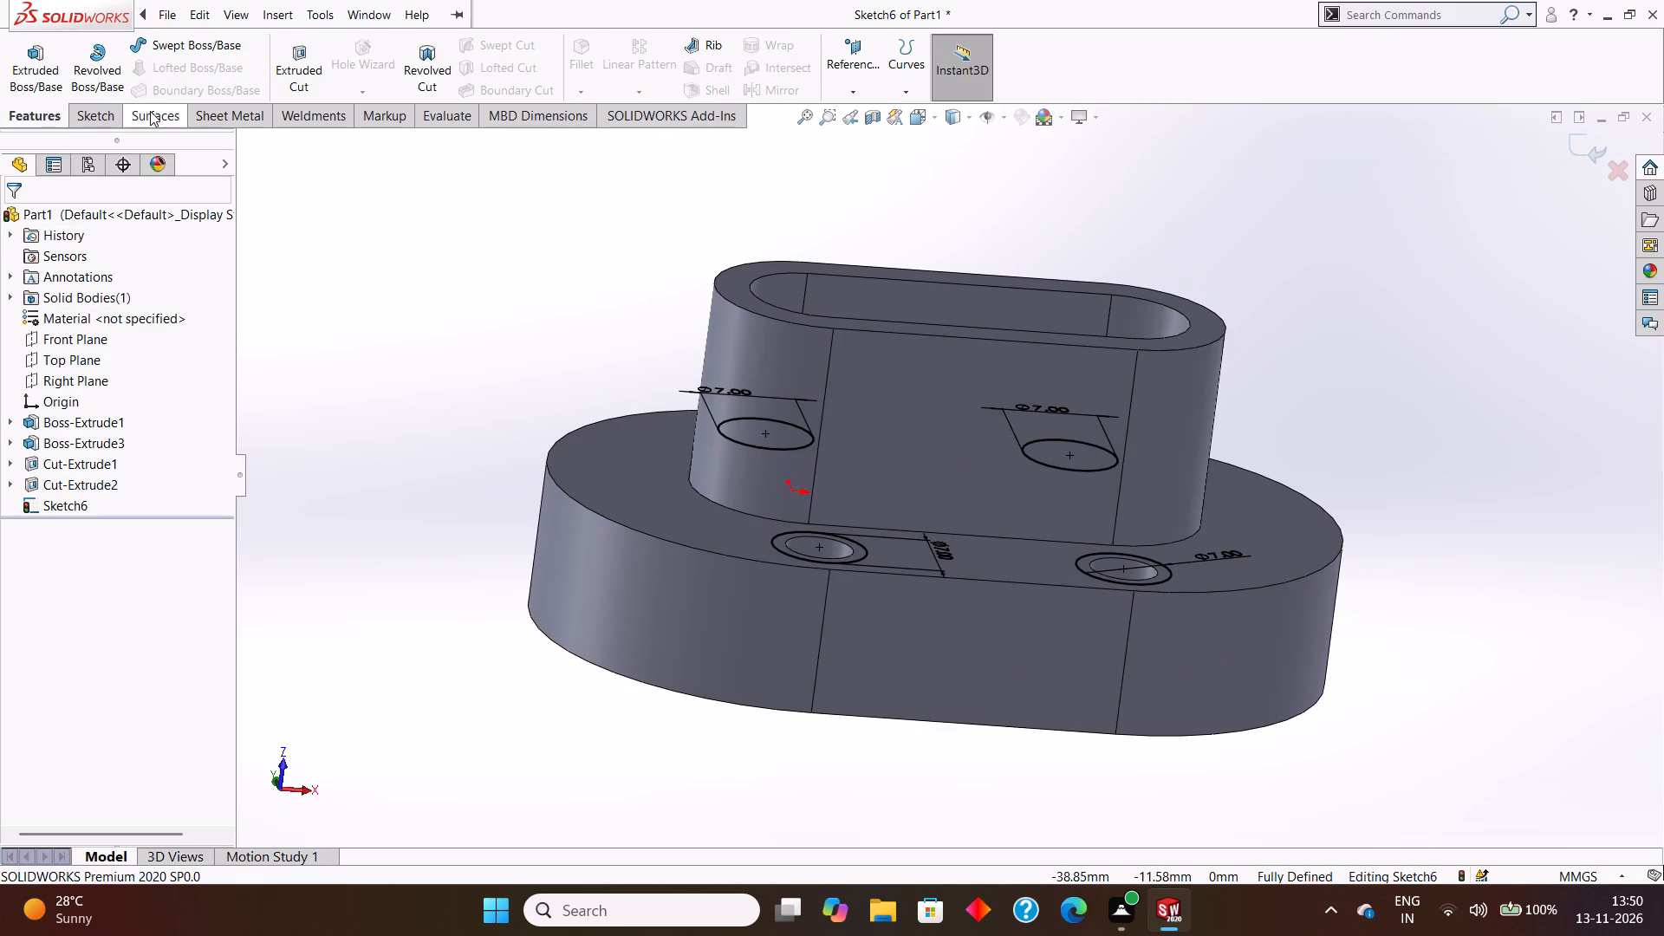
click(279, 57)
scroll(517, 256, up, 1)
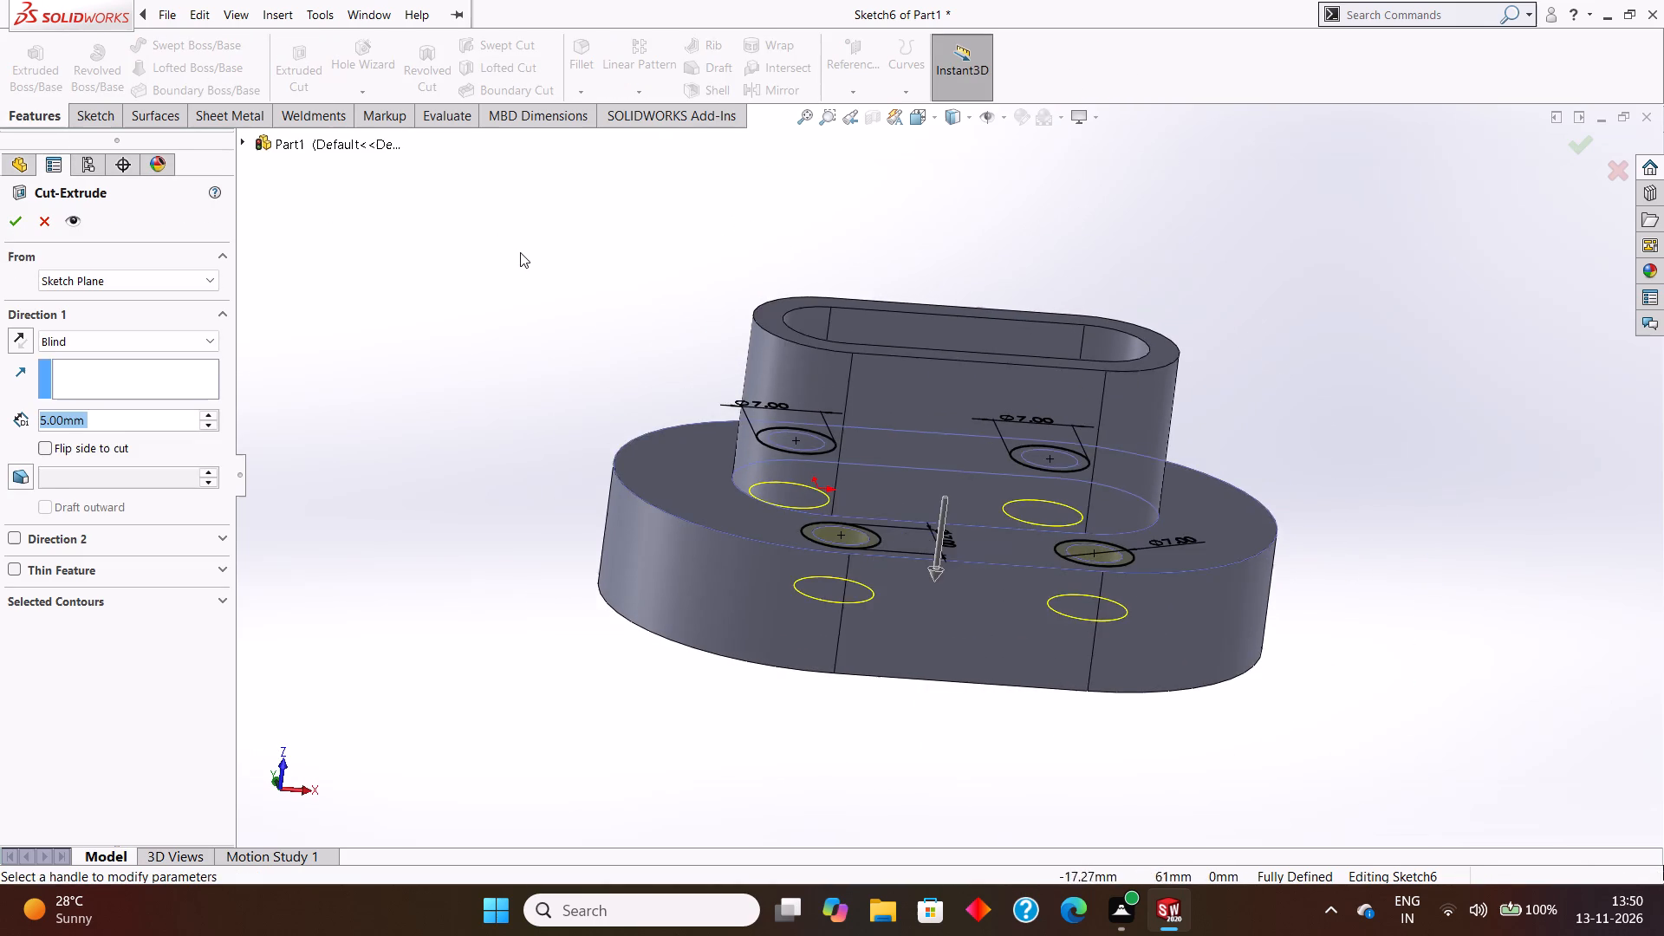
middle_drag(524, 252, 557, 190)
middle_drag(559, 211, 559, 218)
scroll(562, 249, up, 1)
middle_drag(559, 244, 548, 228)
middle_drag(551, 264, 565, 286)
middle_drag(565, 286, 543, 276)
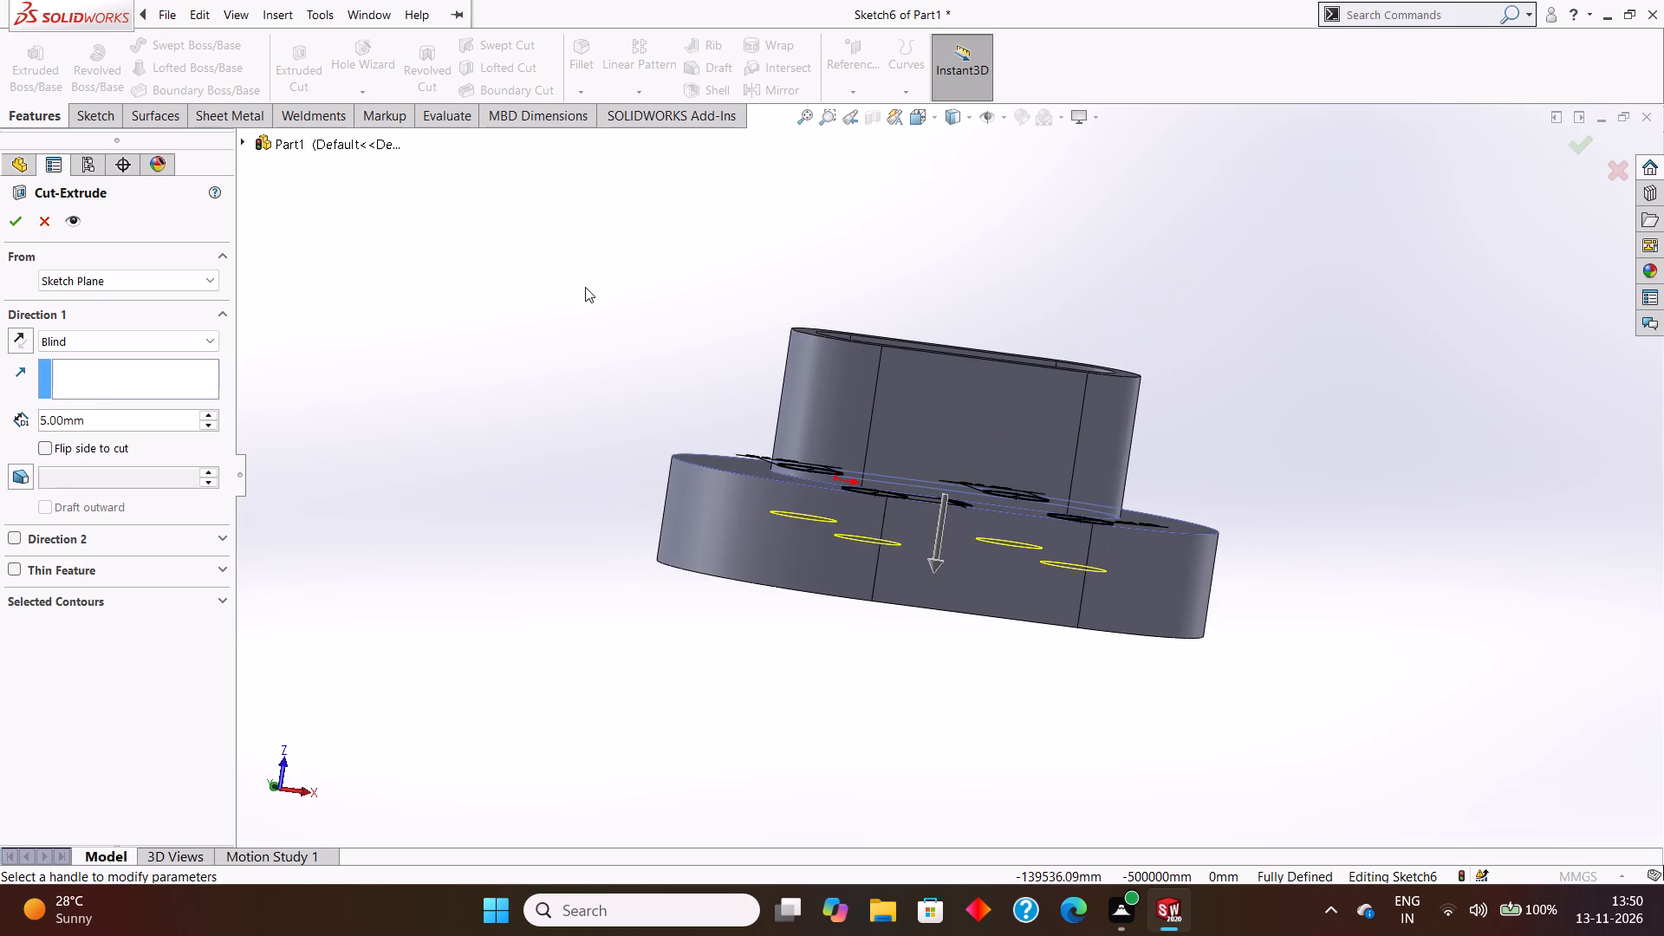
middle_drag(587, 289, 605, 308)
middle_drag(615, 309, 621, 316)
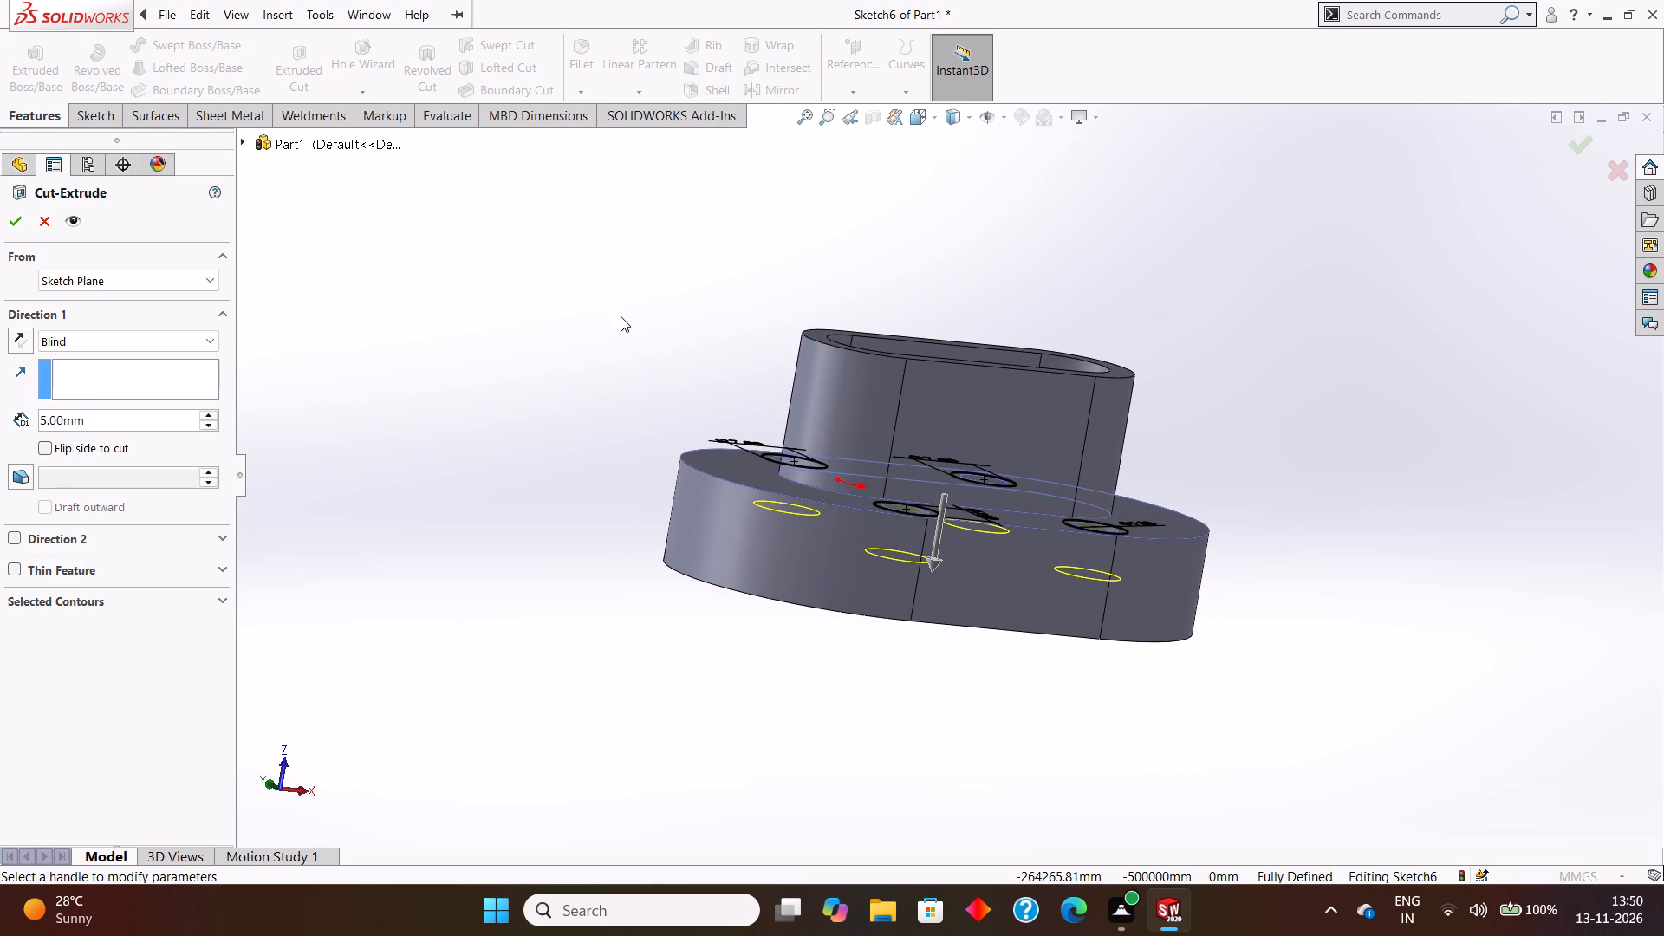
middle_drag(621, 316, 603, 296)
middle_drag(605, 296, 609, 307)
middle_drag(612, 309, 602, 302)
middle_drag(606, 309, 614, 322)
middle_click(615, 322)
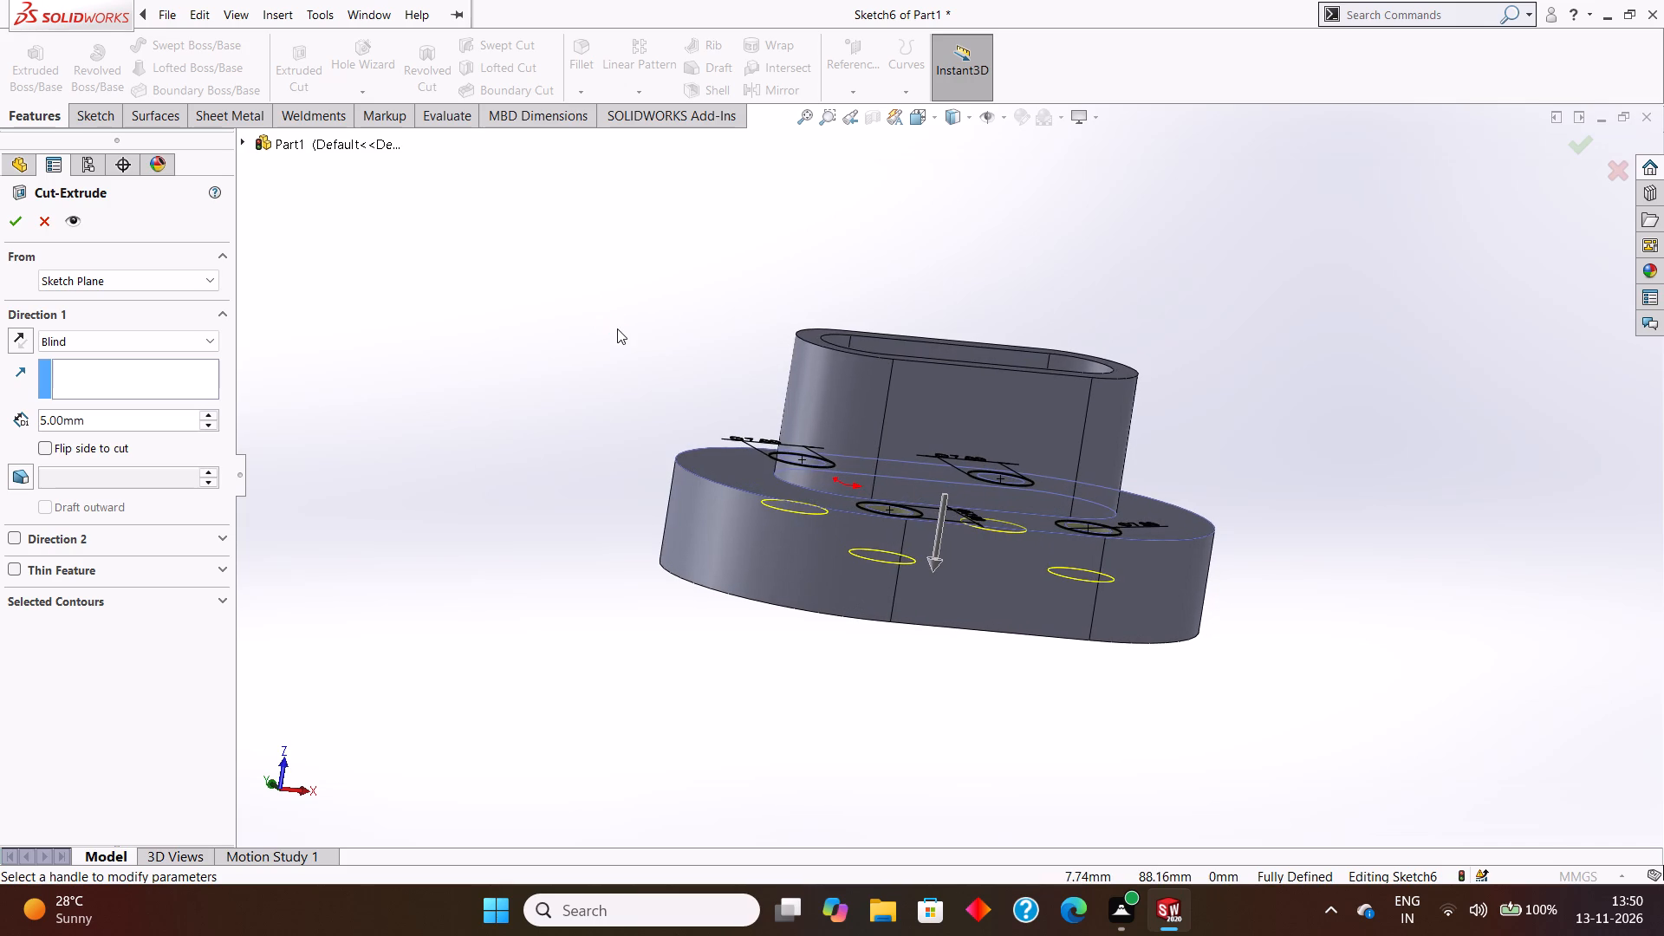
click(95, 411)
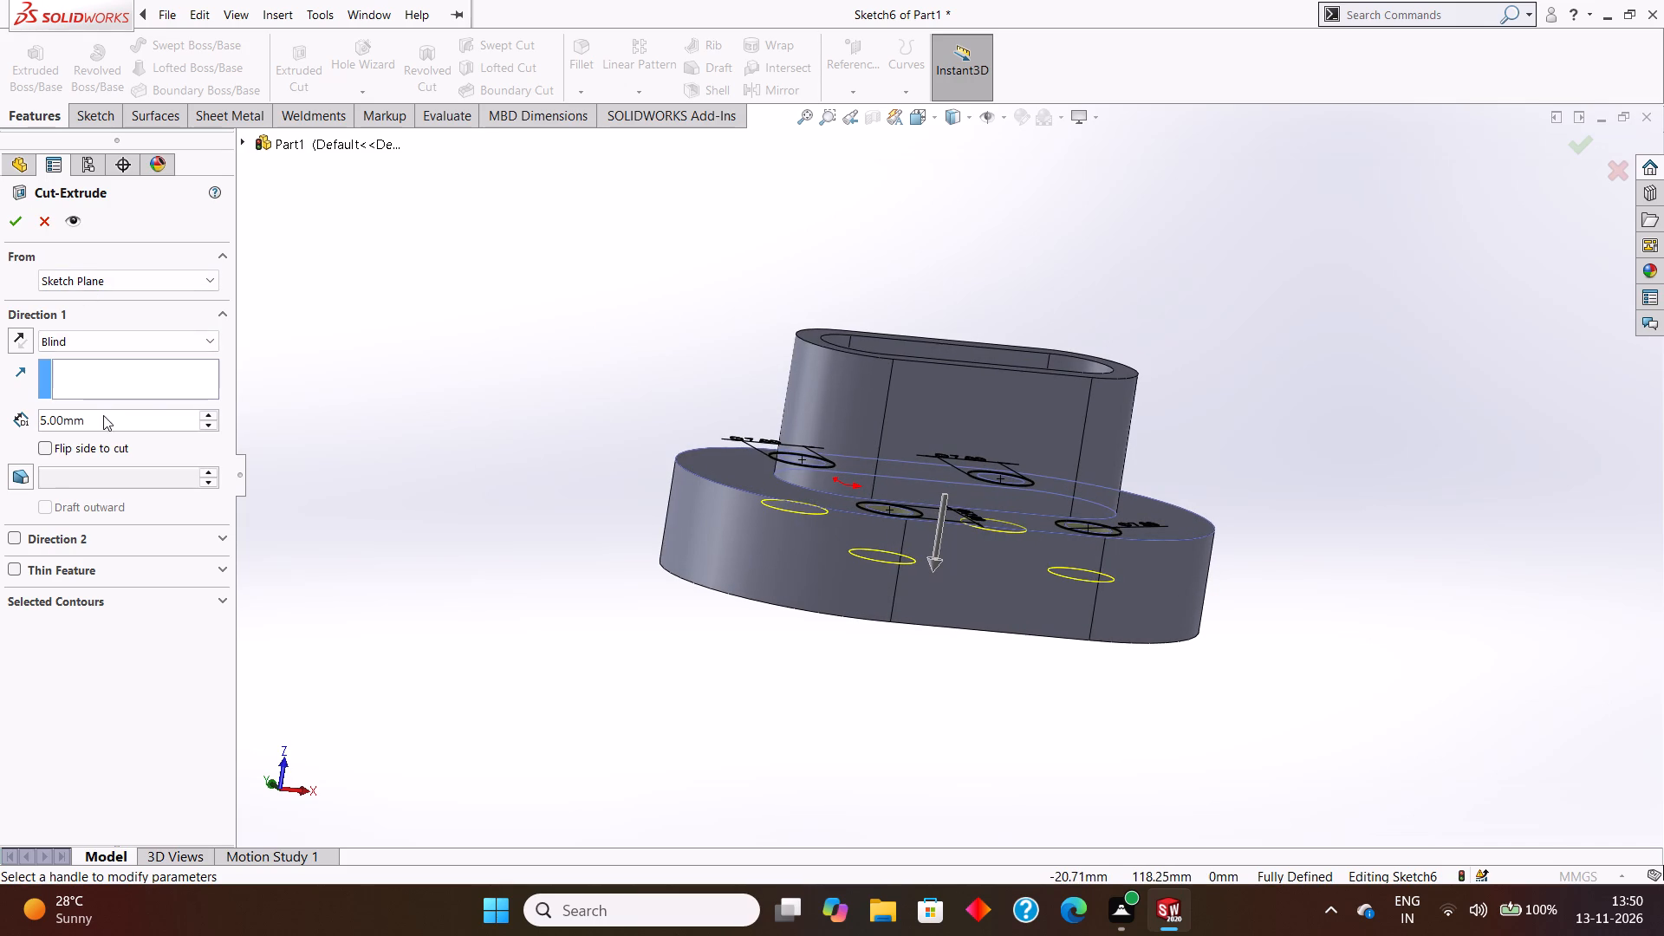
click(103, 418)
drag(133, 421, 2, 429)
key(BackSpace)
key(1)
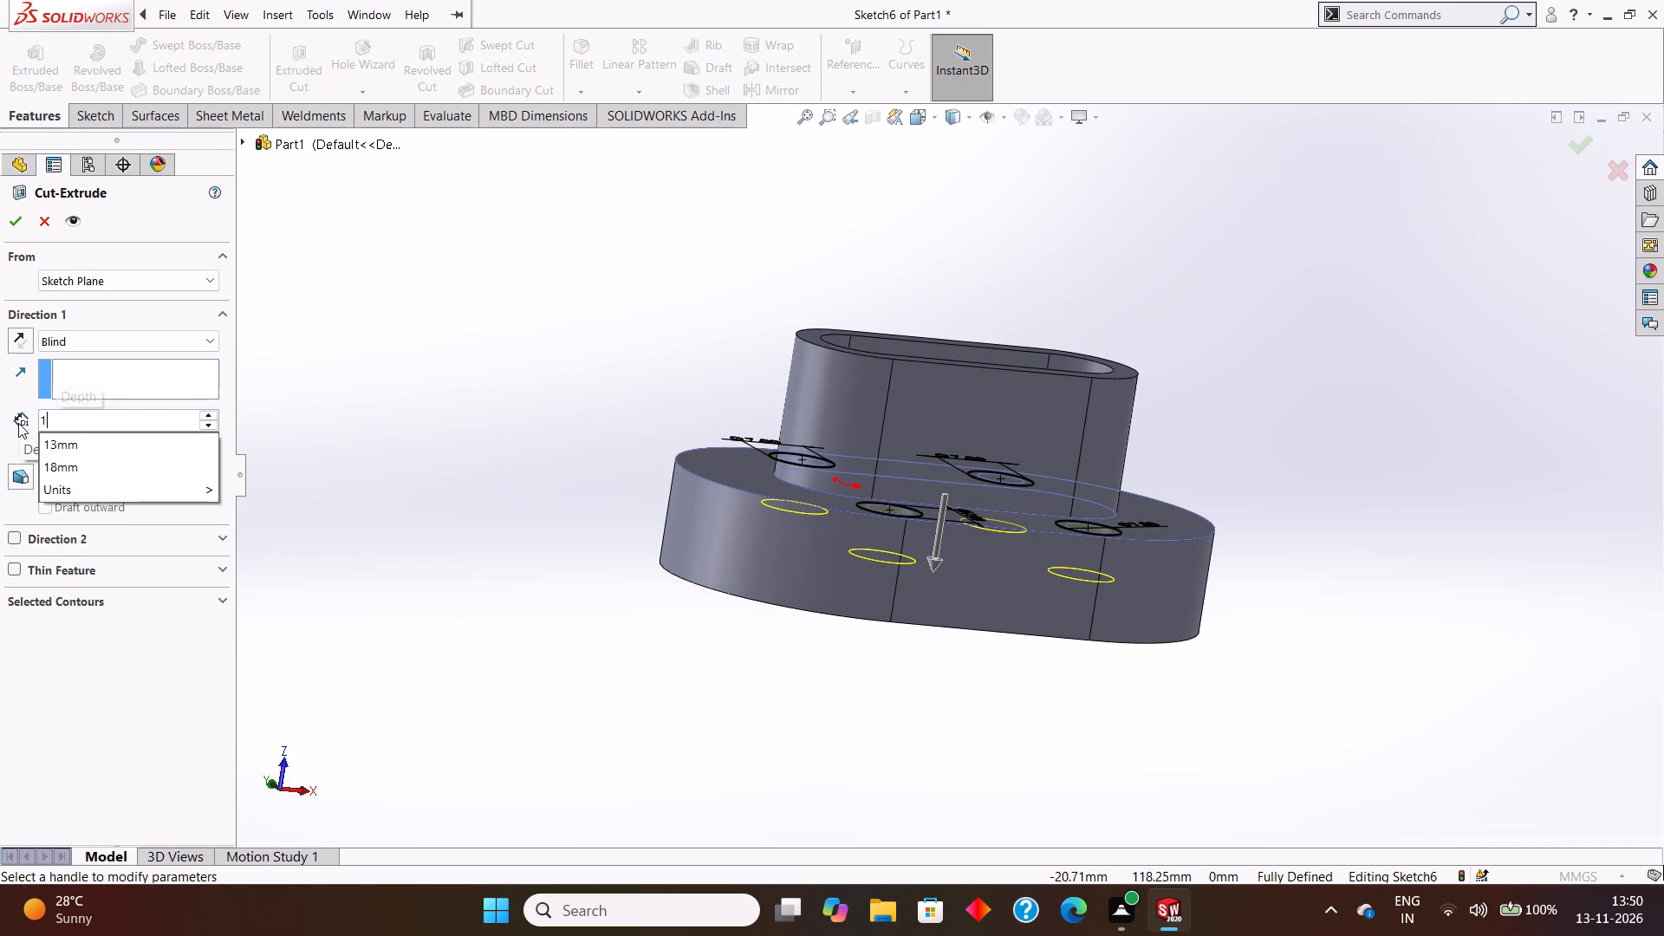
key(Return)
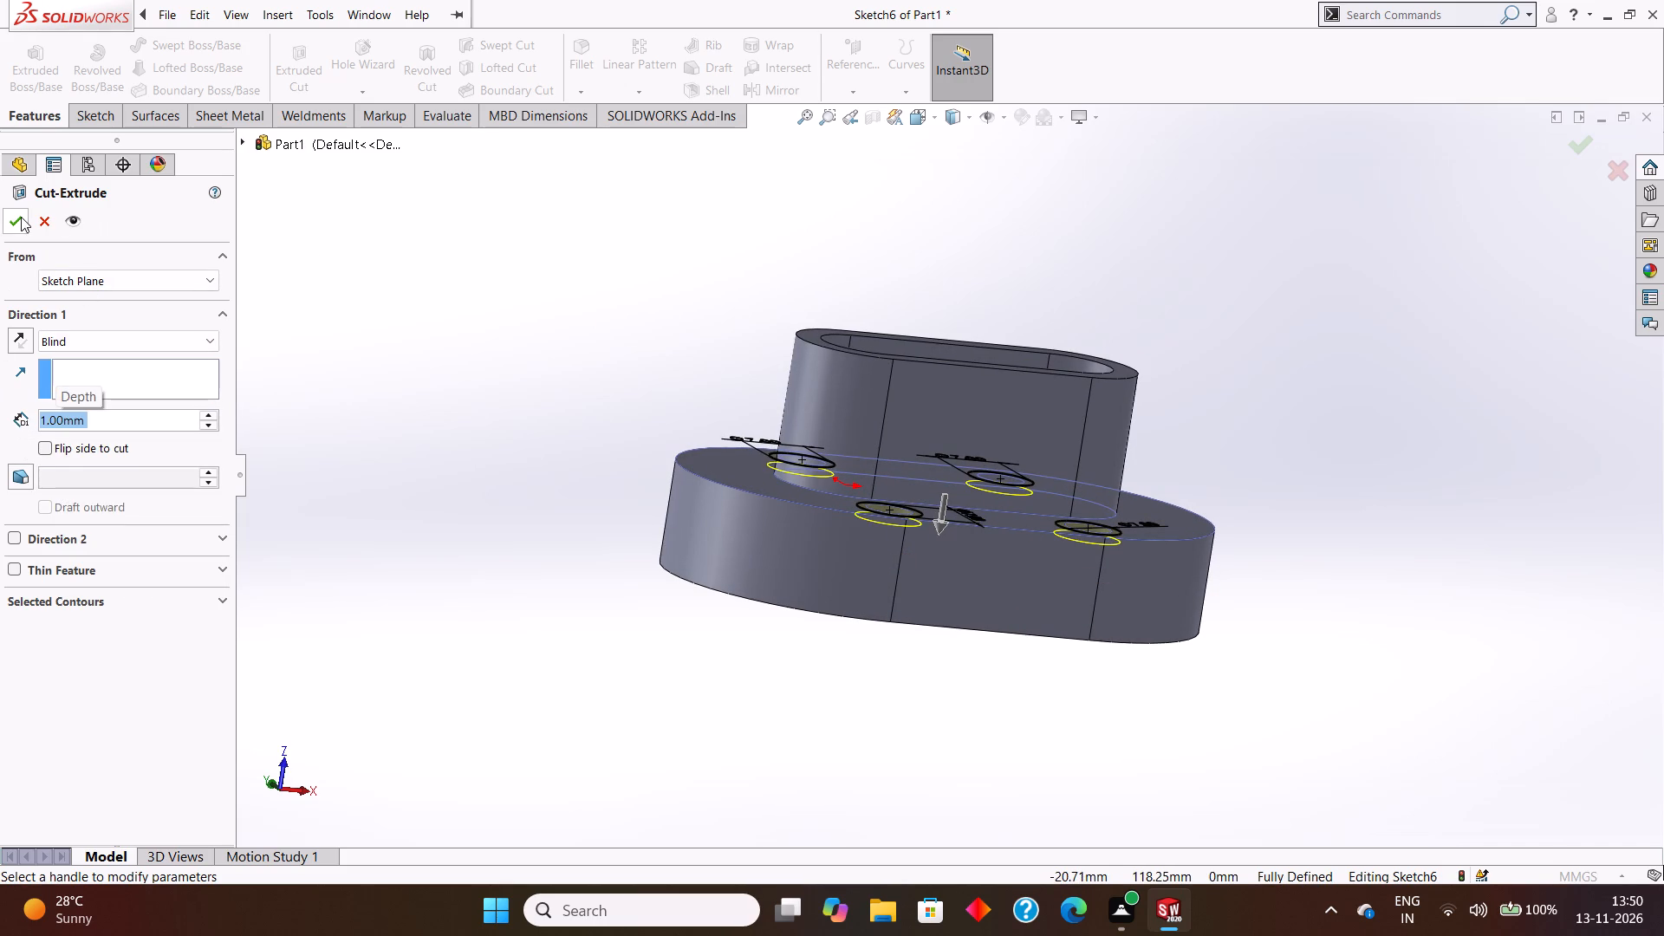
click(21, 217)
click(373, 308)
Start a new sketch on the floor of the slot-shaped pocket inside the boss, viewed face-on.
middle_drag(439, 300, 406, 496)
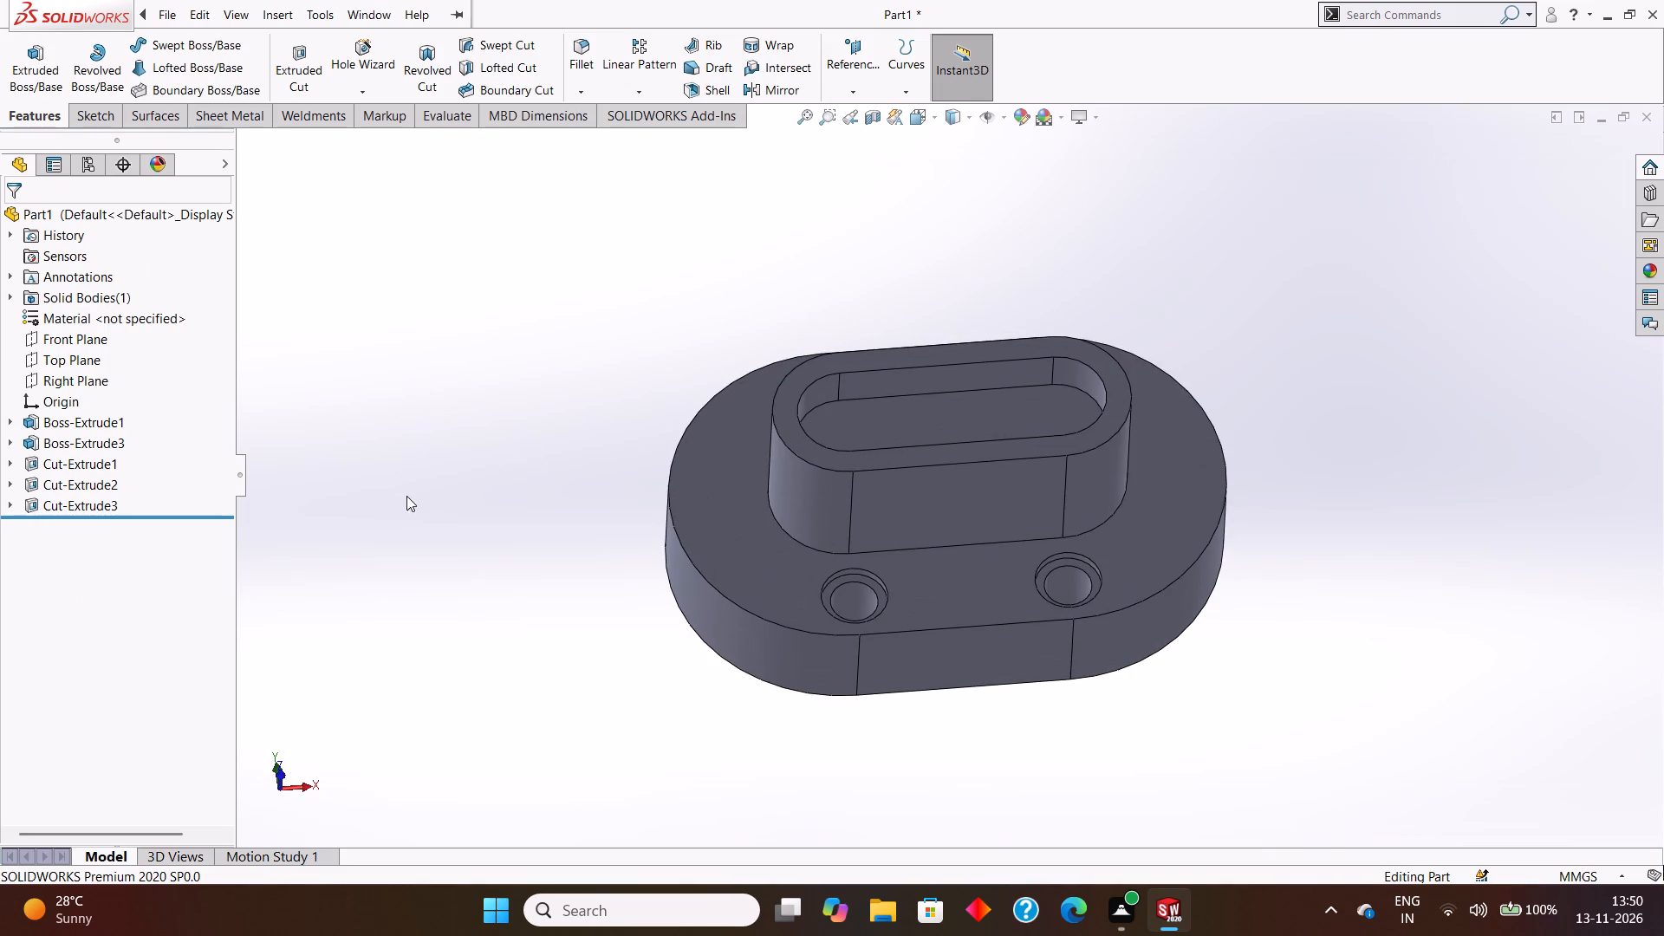
middle_drag(516, 439, 505, 507)
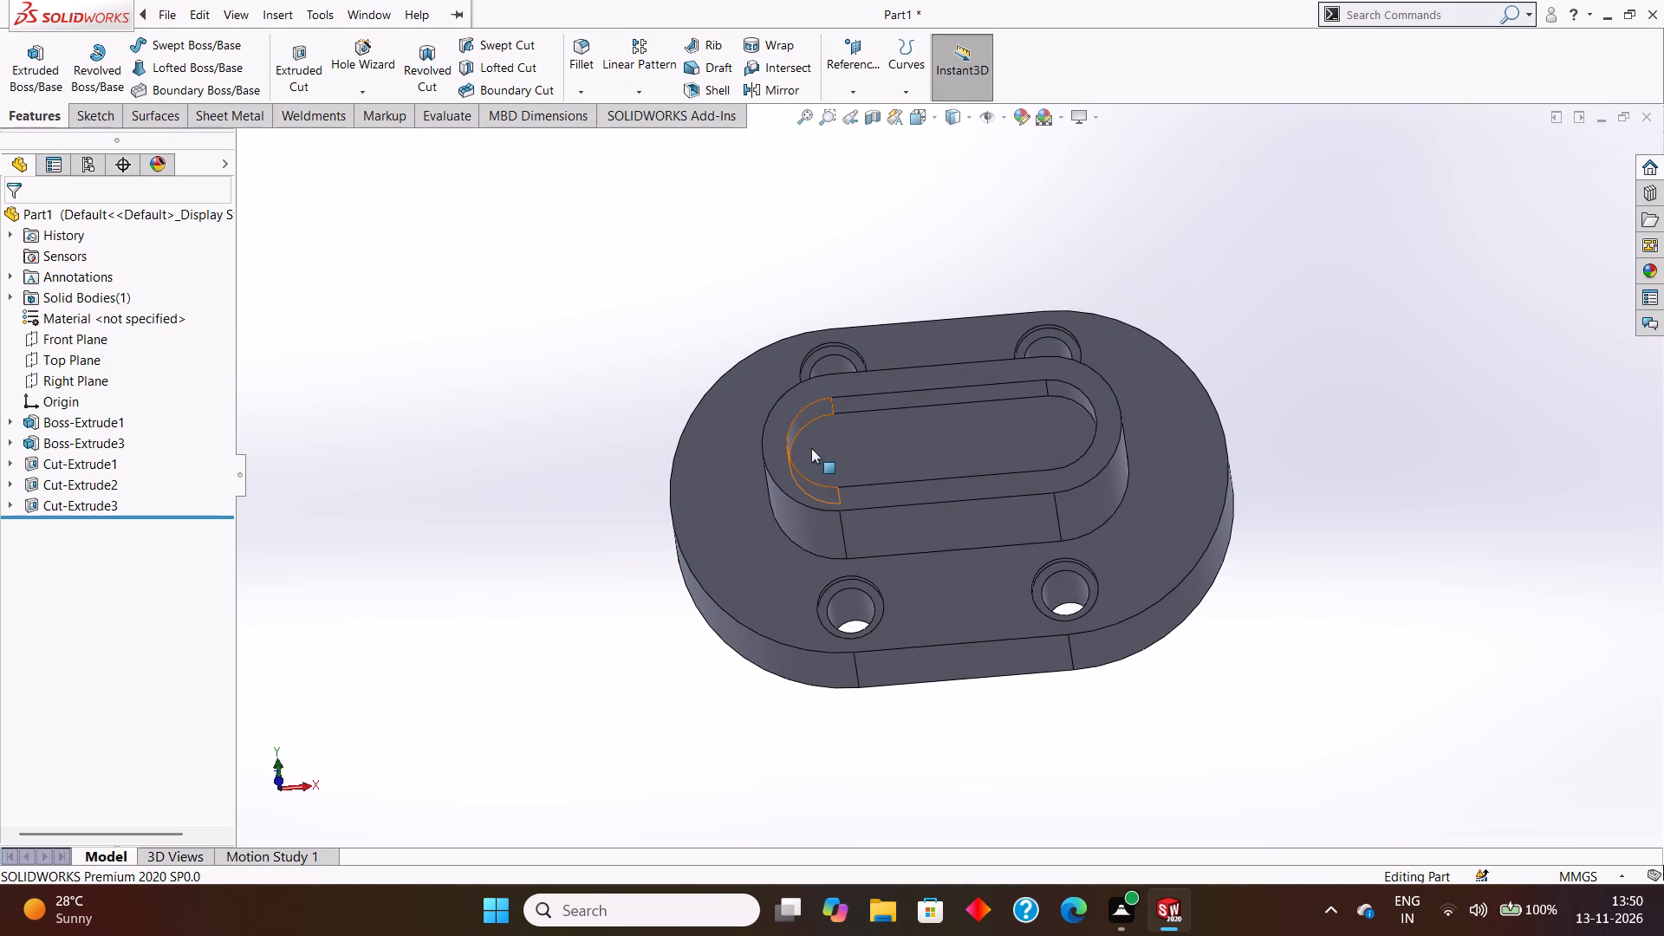
scroll(903, 426, down, 2)
click(834, 439)
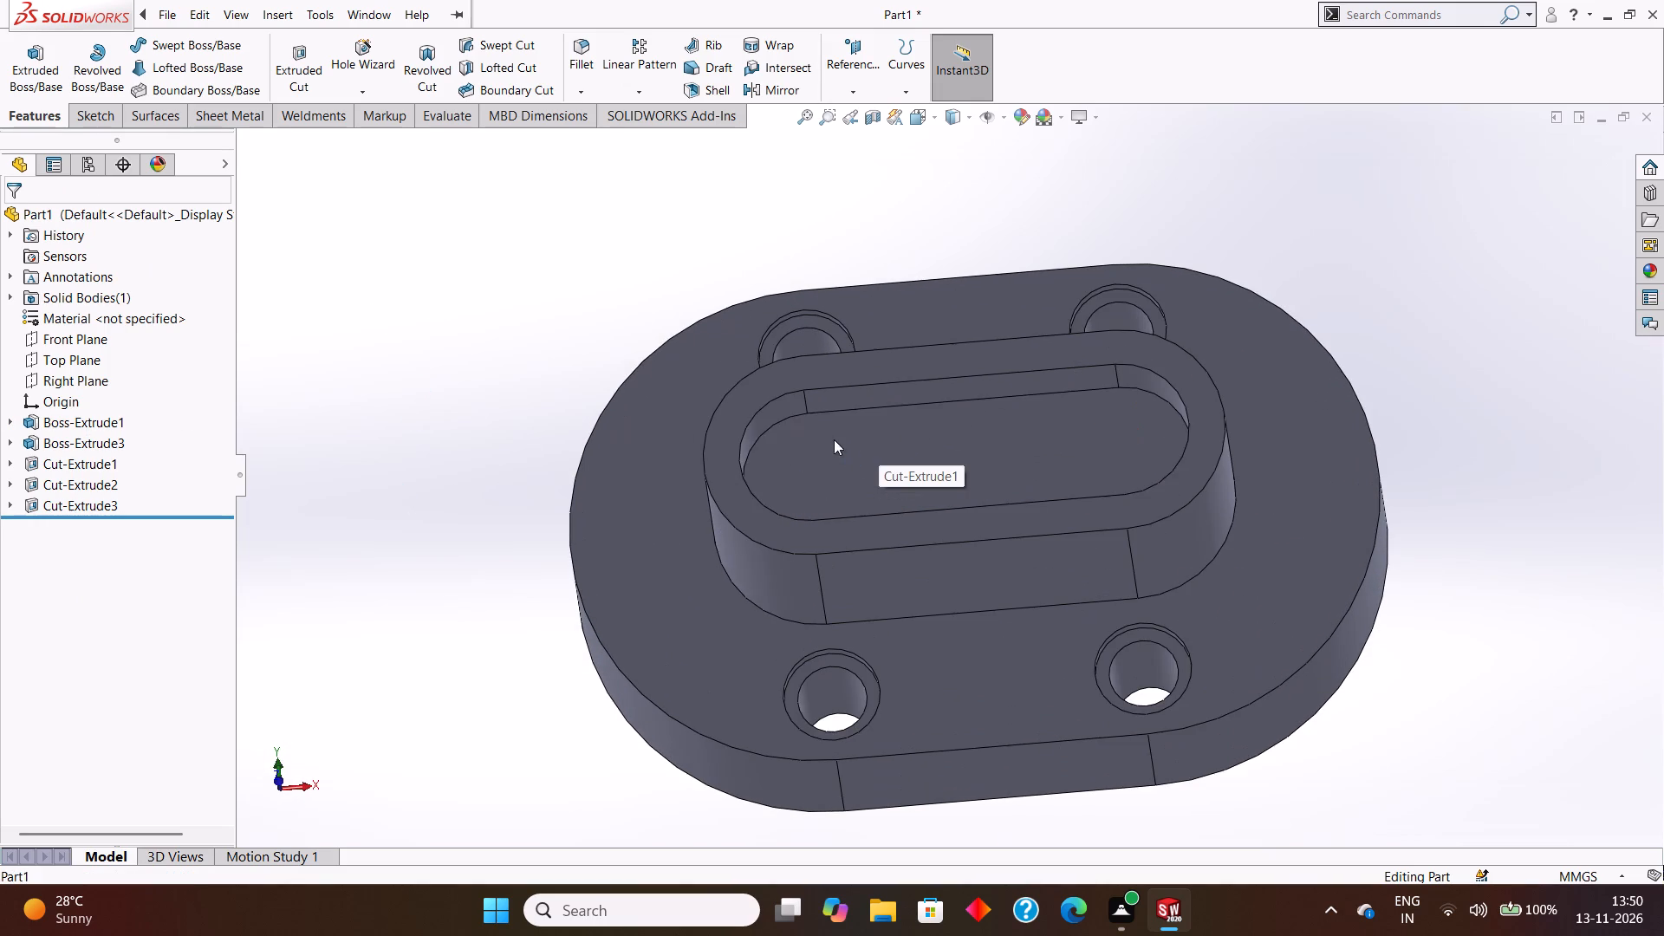
click(907, 387)
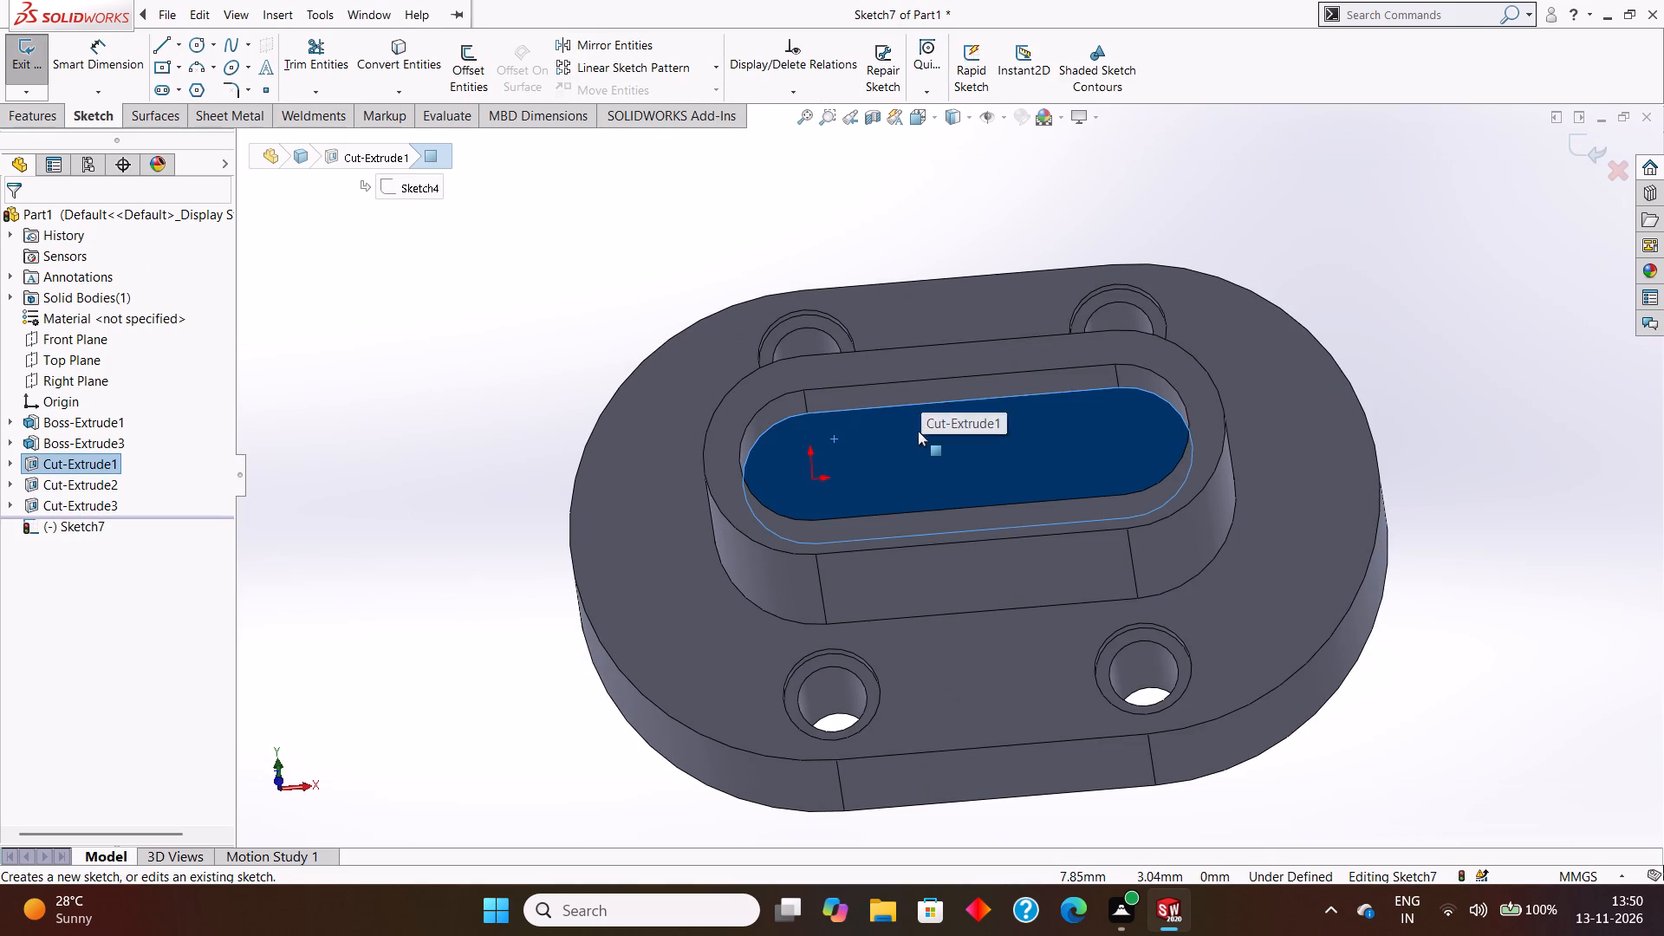
key(ctrl+8)
key(Escape)
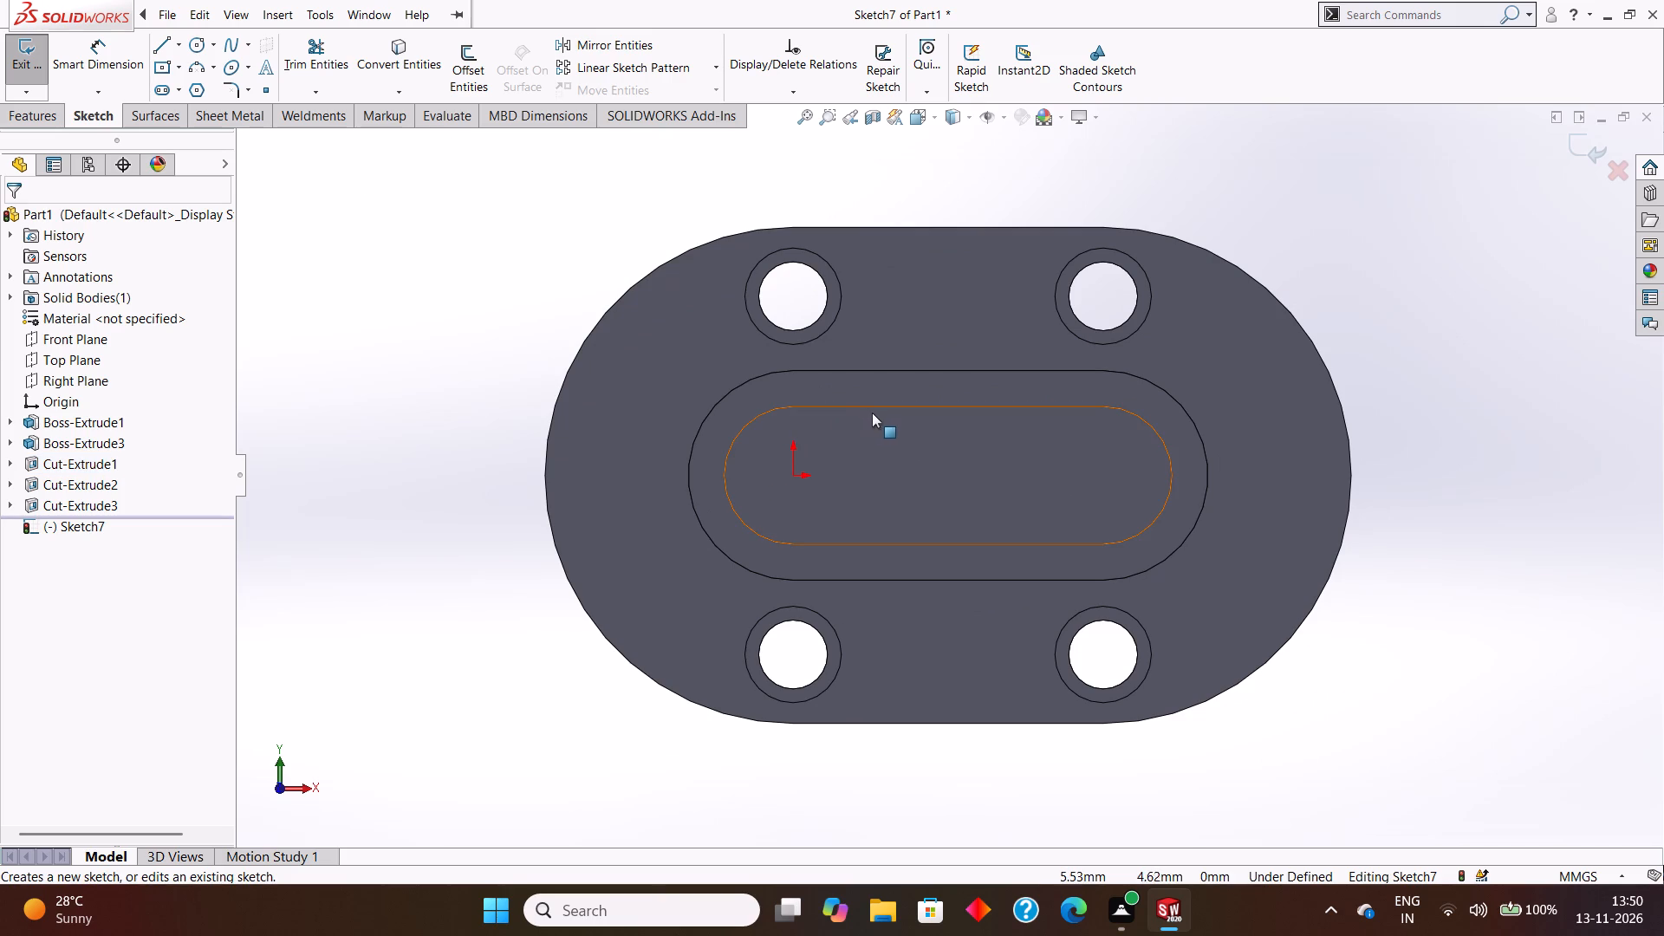
Sketch two circles on the pocket floor: about 2.7 mm radius at the origin, about 2.2 mm radius roughly 22.5 mm along X.
click(193, 49)
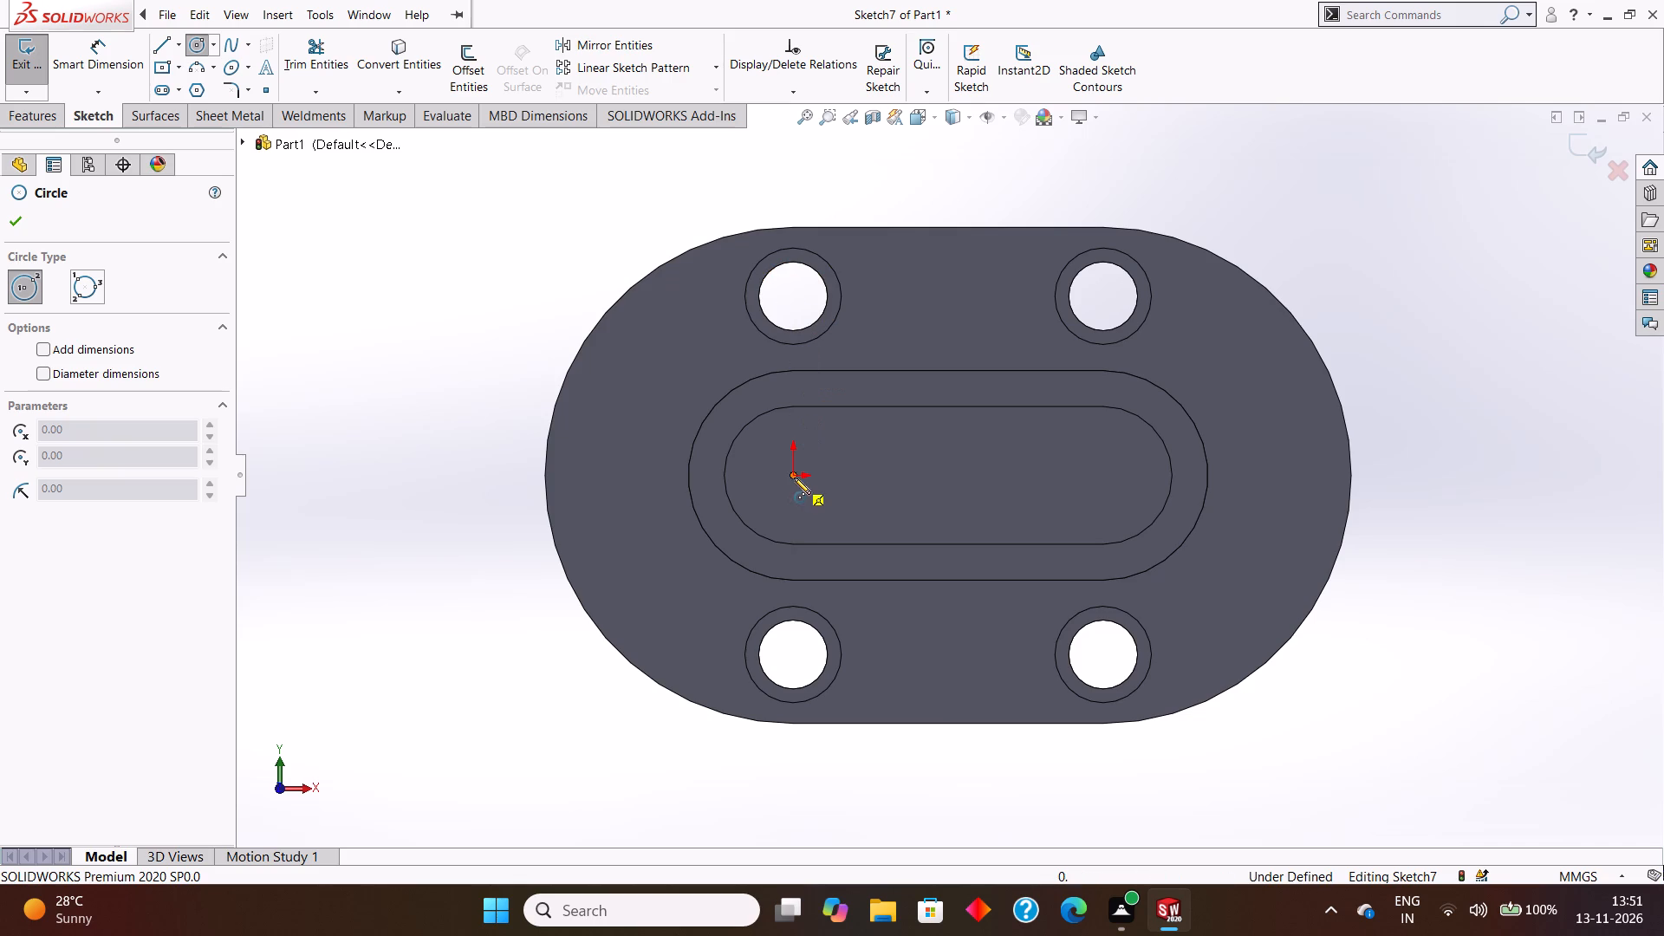
drag(794, 478, 815, 505)
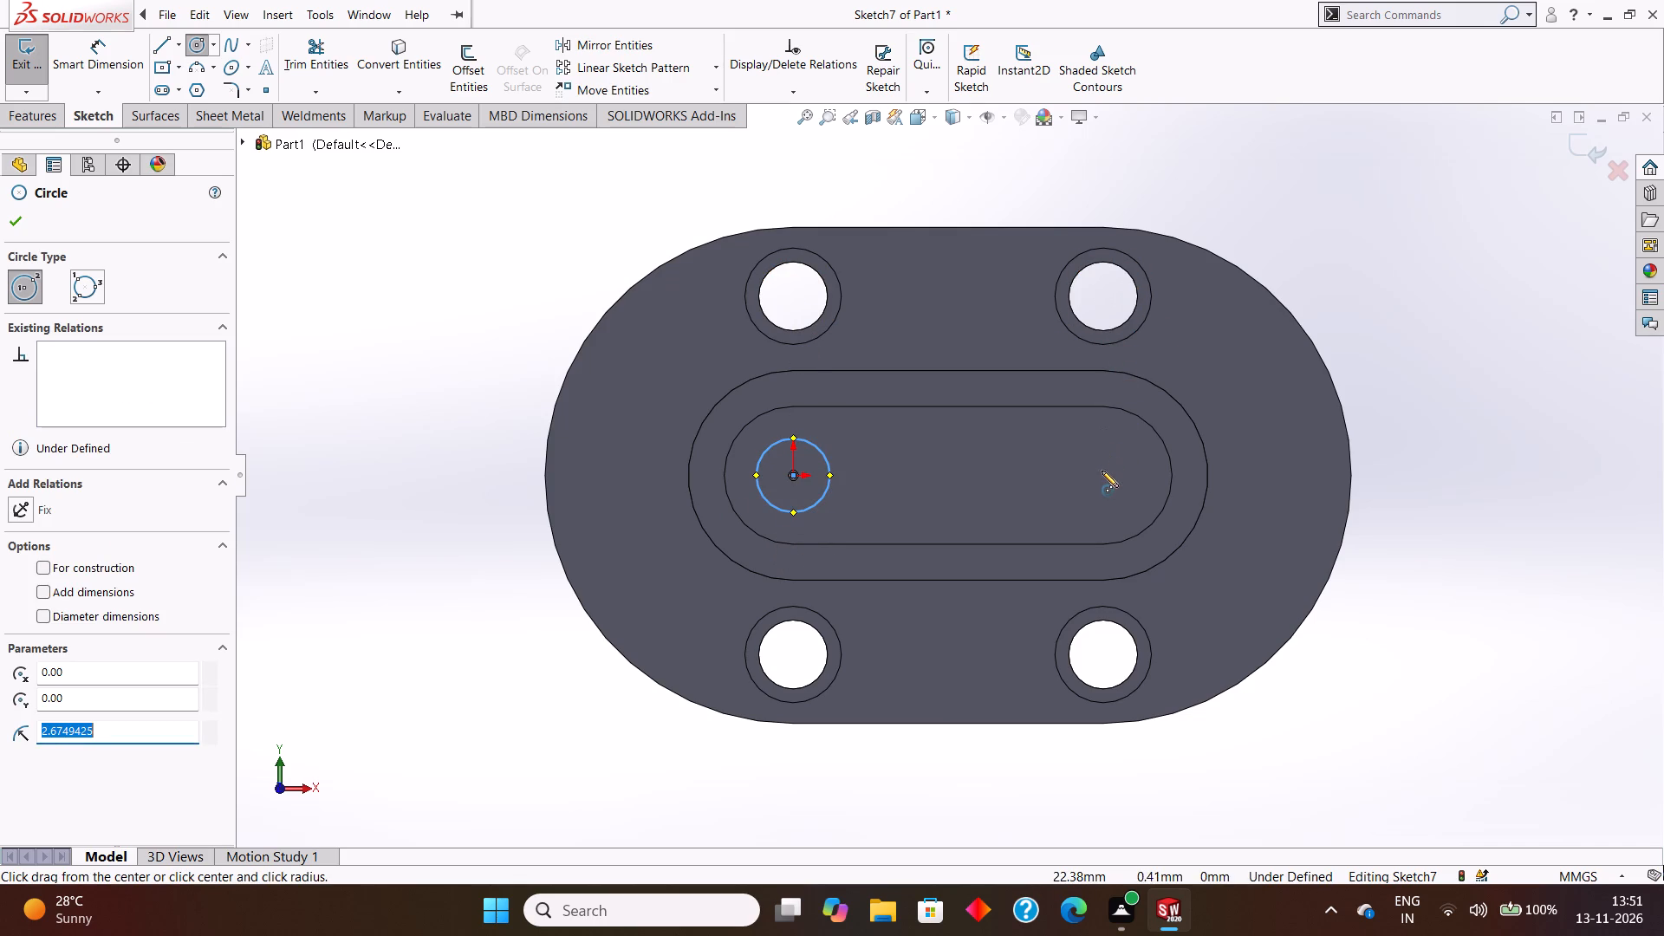
drag(1103, 478, 1119, 501)
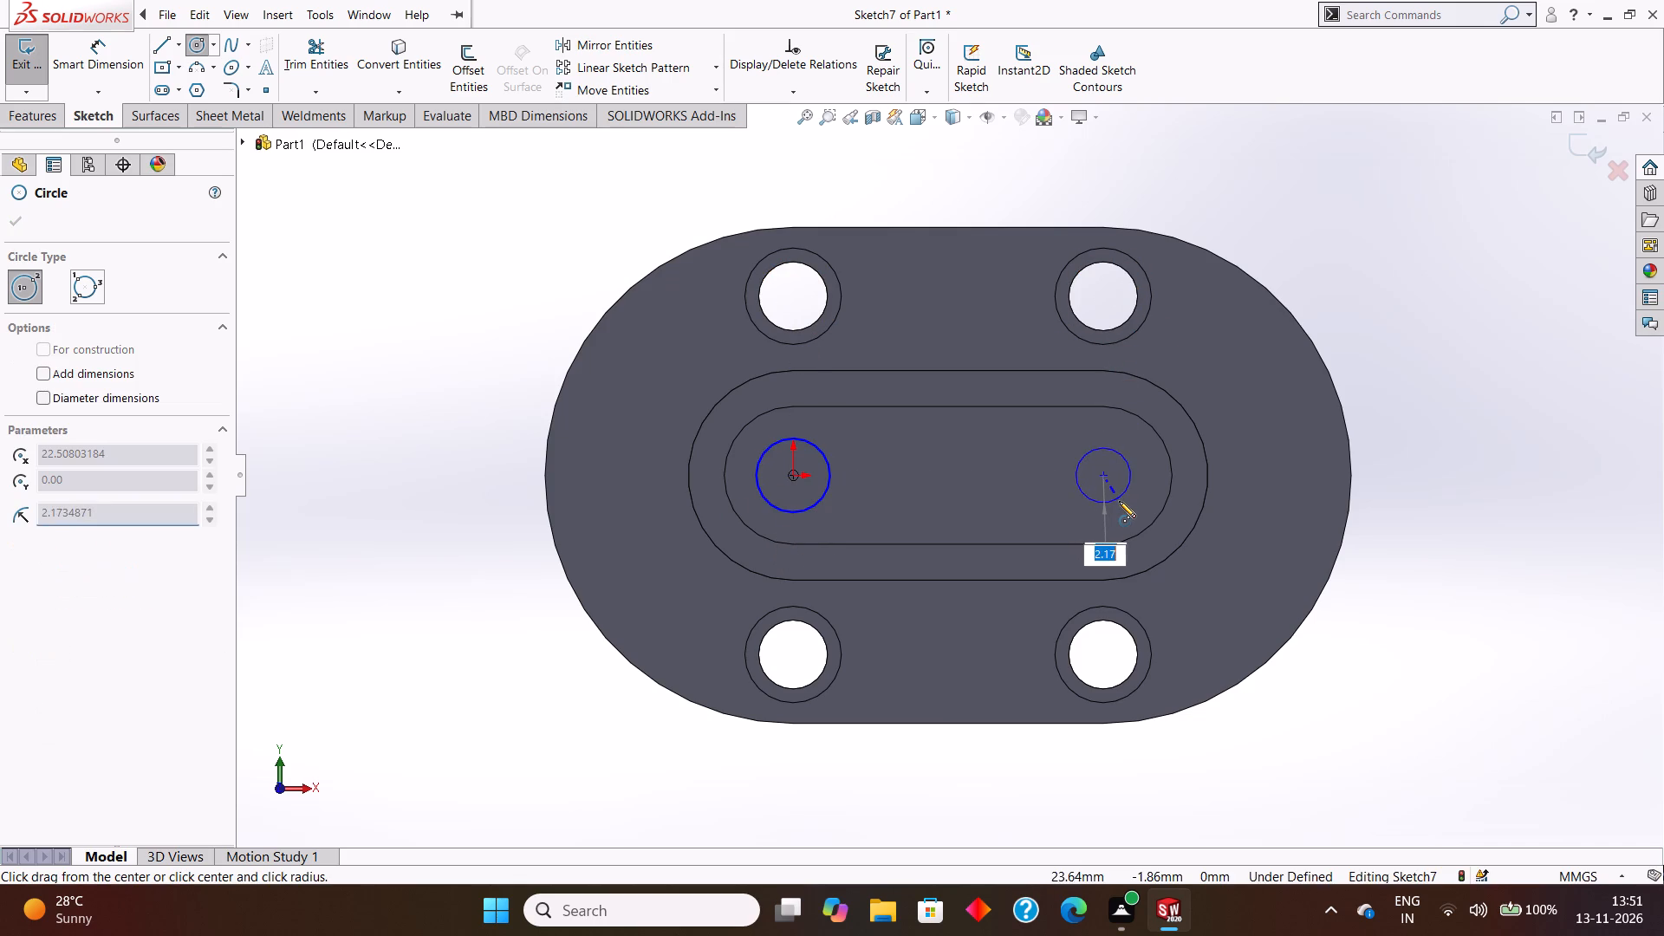
drag(1119, 501, 1121, 501)
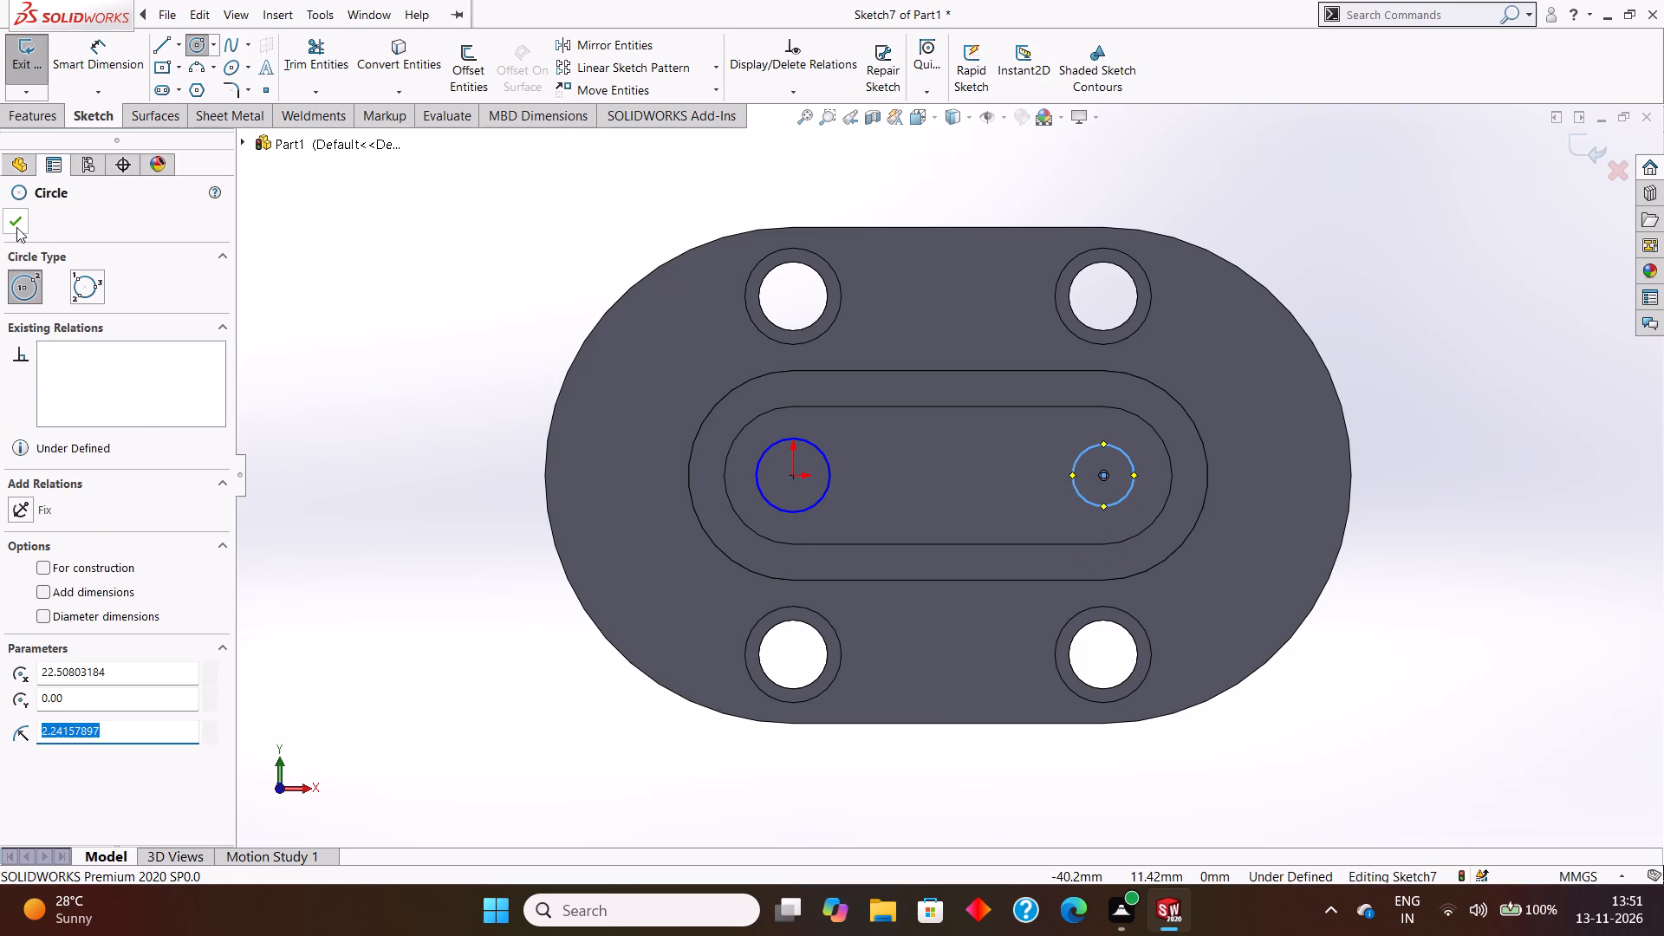
click(16, 227)
Dimension the two sketched circles on the pocket floor to 5 mm diameter each.
click(94, 69)
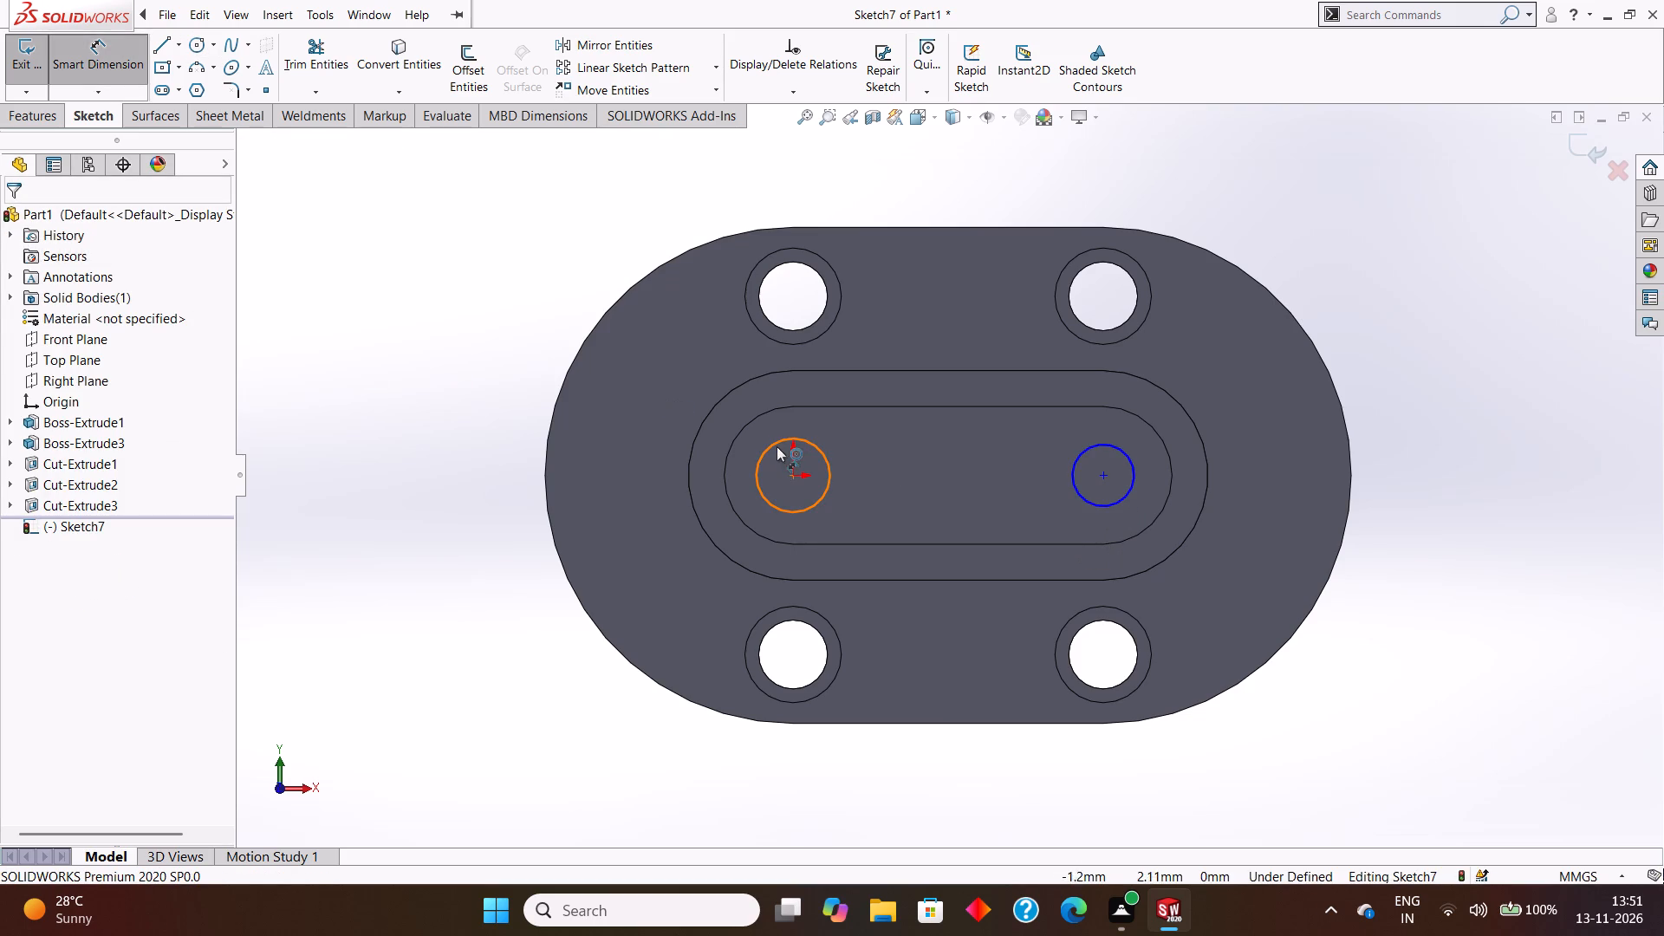
click(777, 446)
click(774, 362)
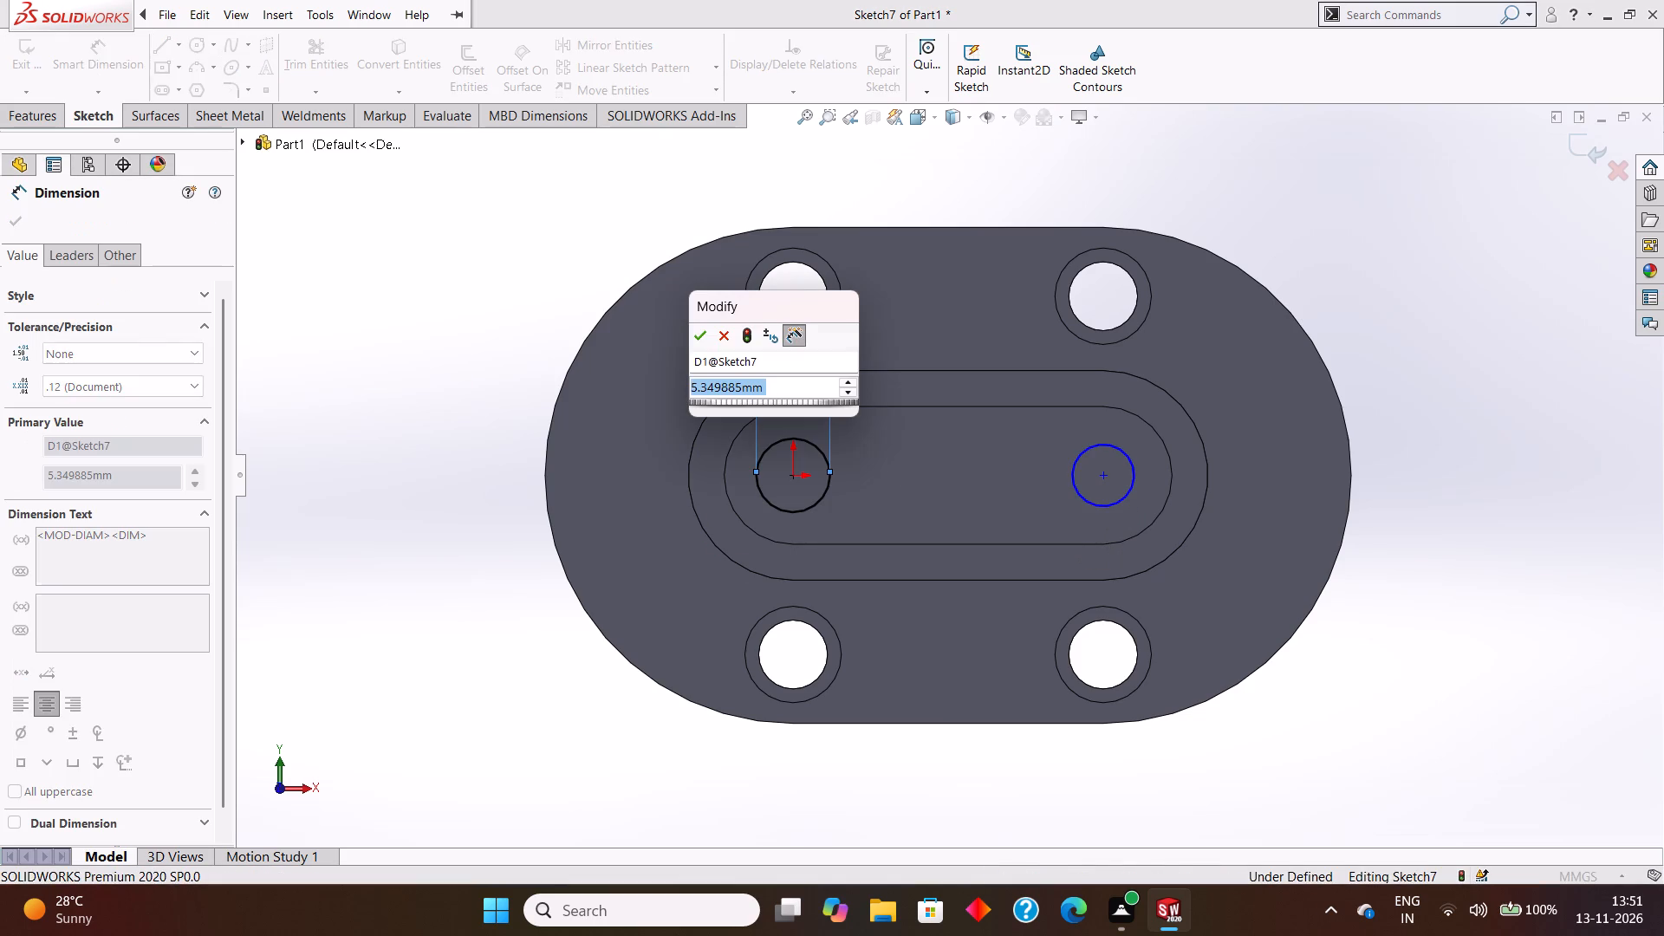
key(BackSpace)
key(5)
key(Return)
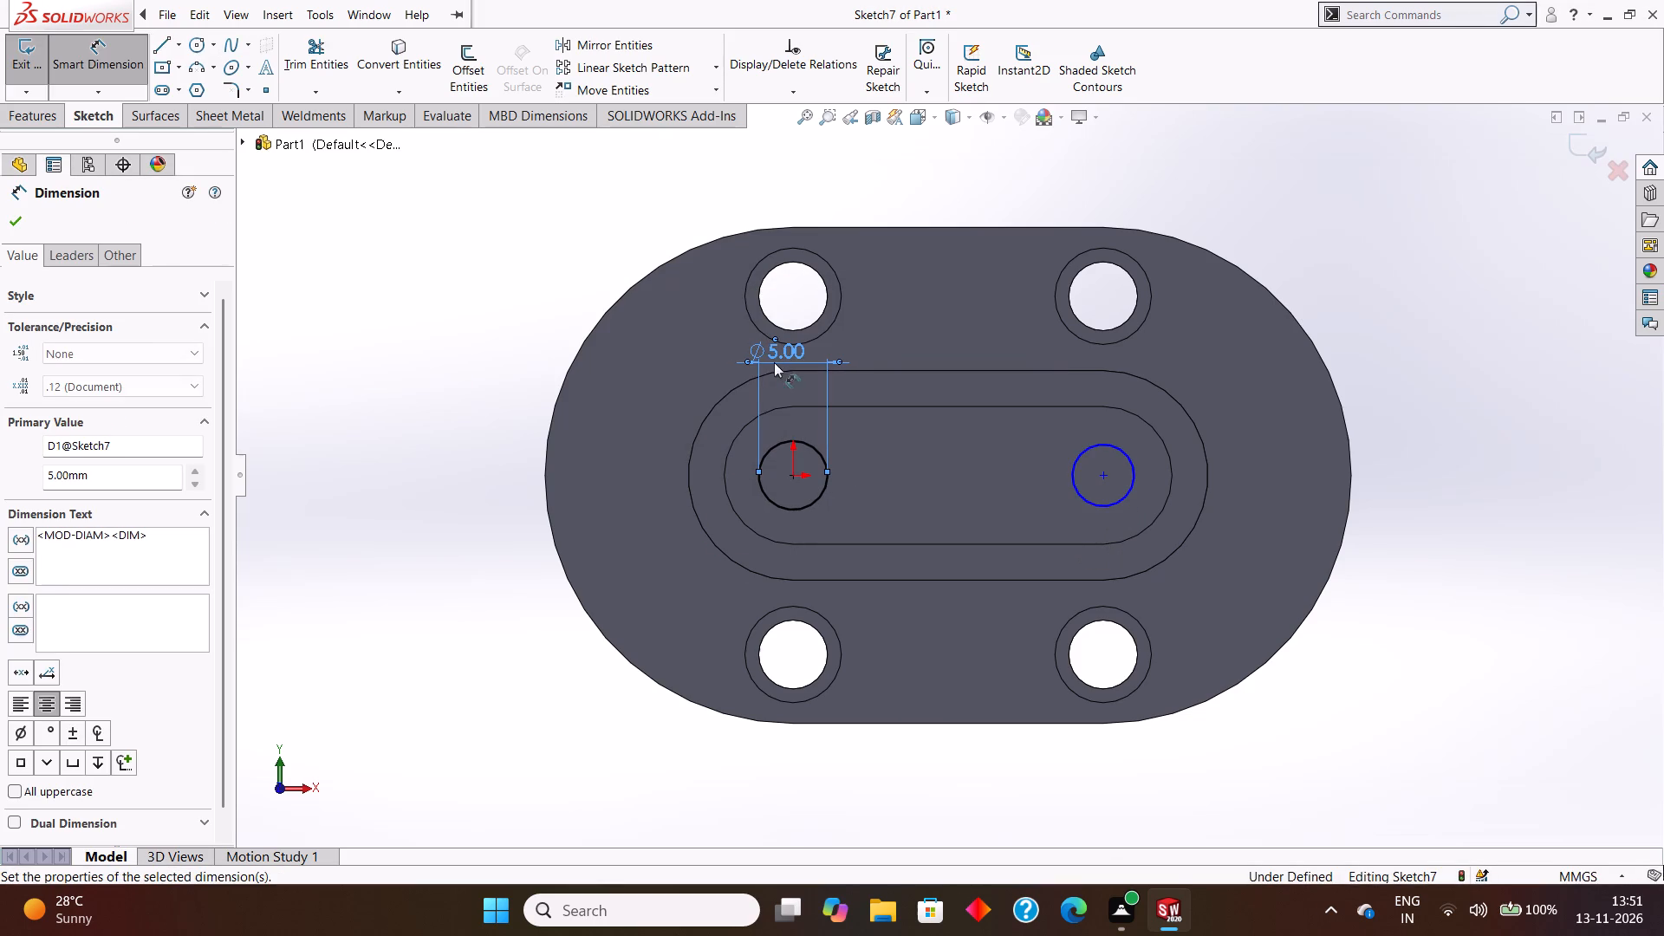
click(1119, 448)
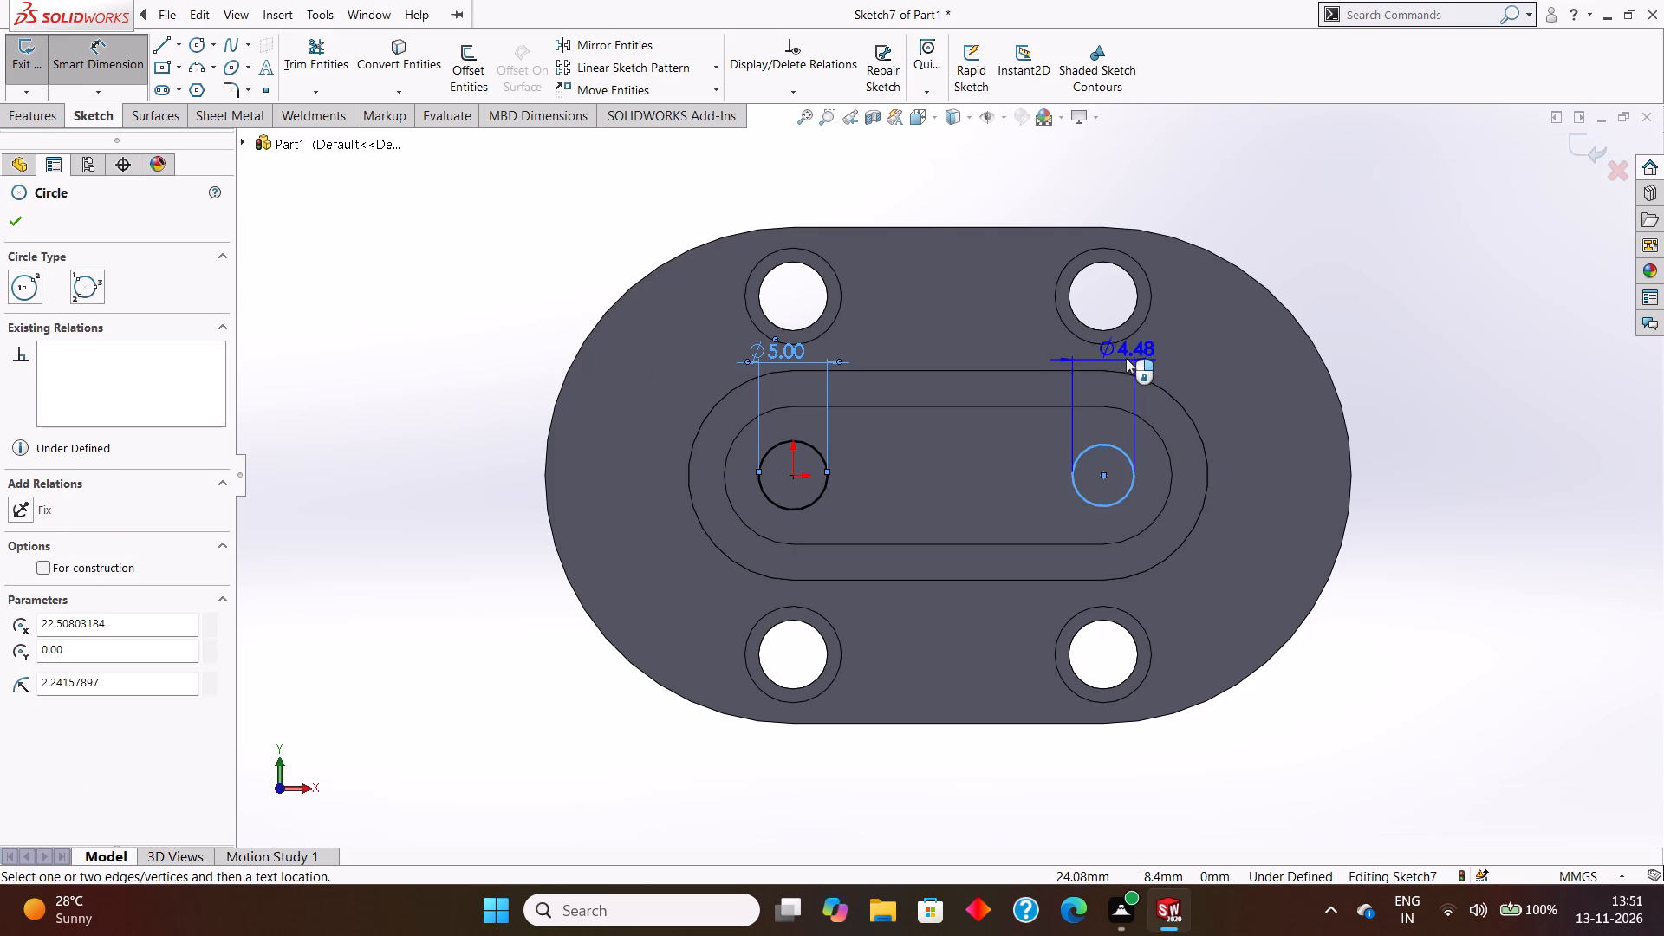
click(1126, 356)
key(BackSpace)
key(5)
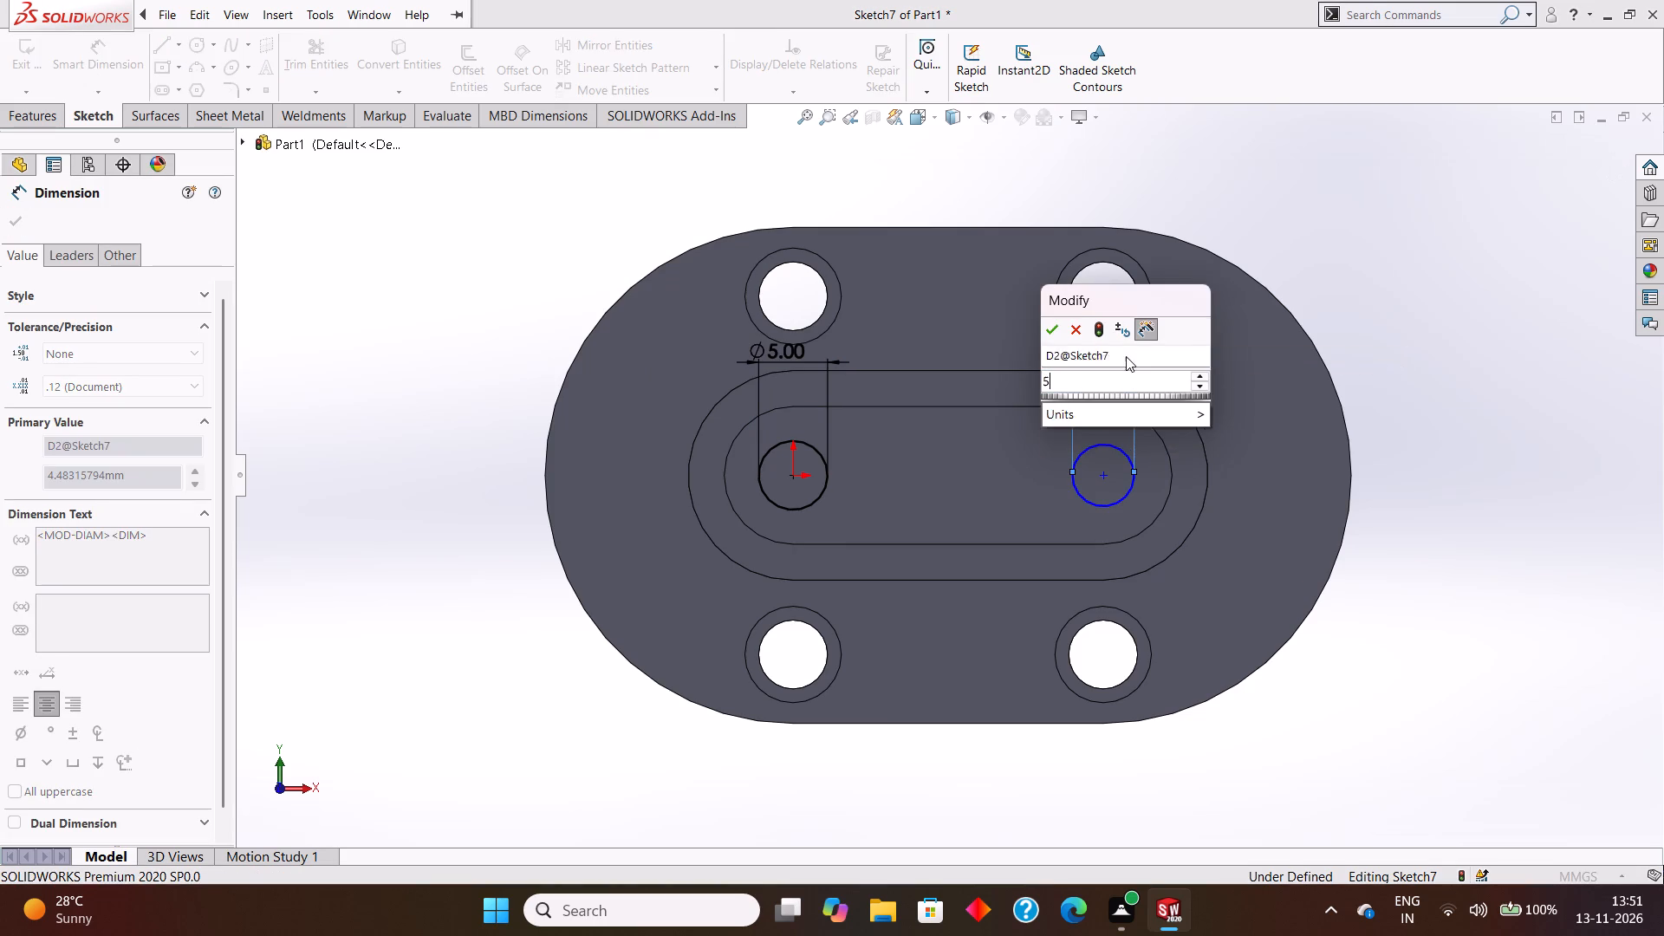
key(Return)
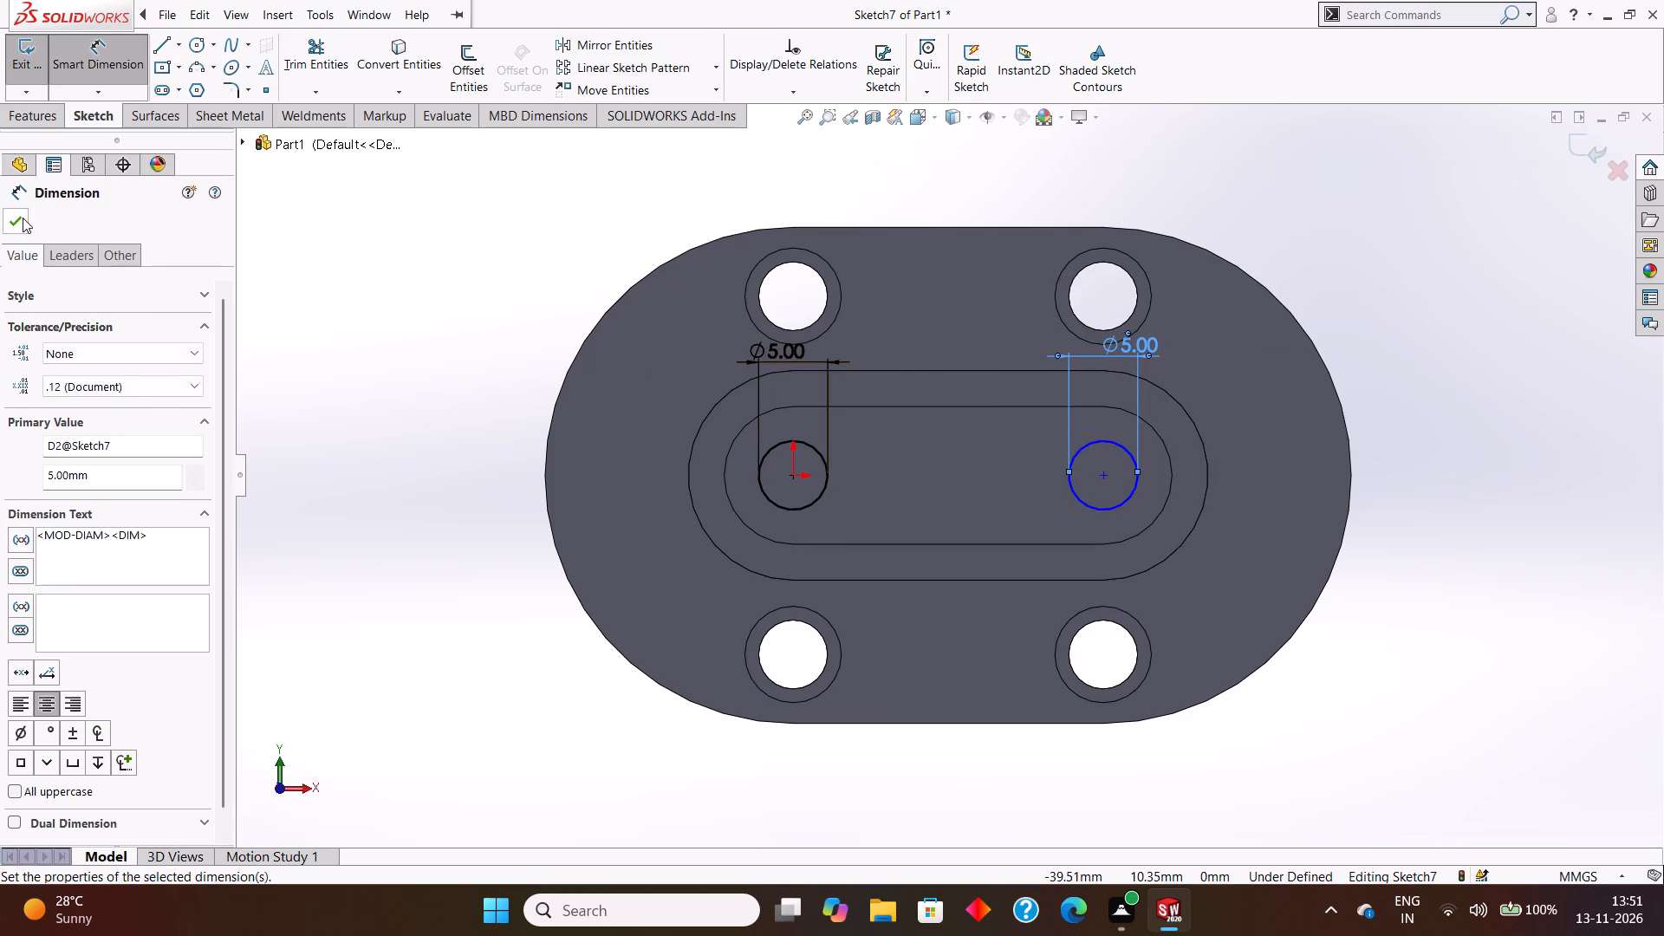
click(22, 217)
Dimension the horizontal distance between the two pocket-floor circle centres, accepting the drawn value.
click(107, 60)
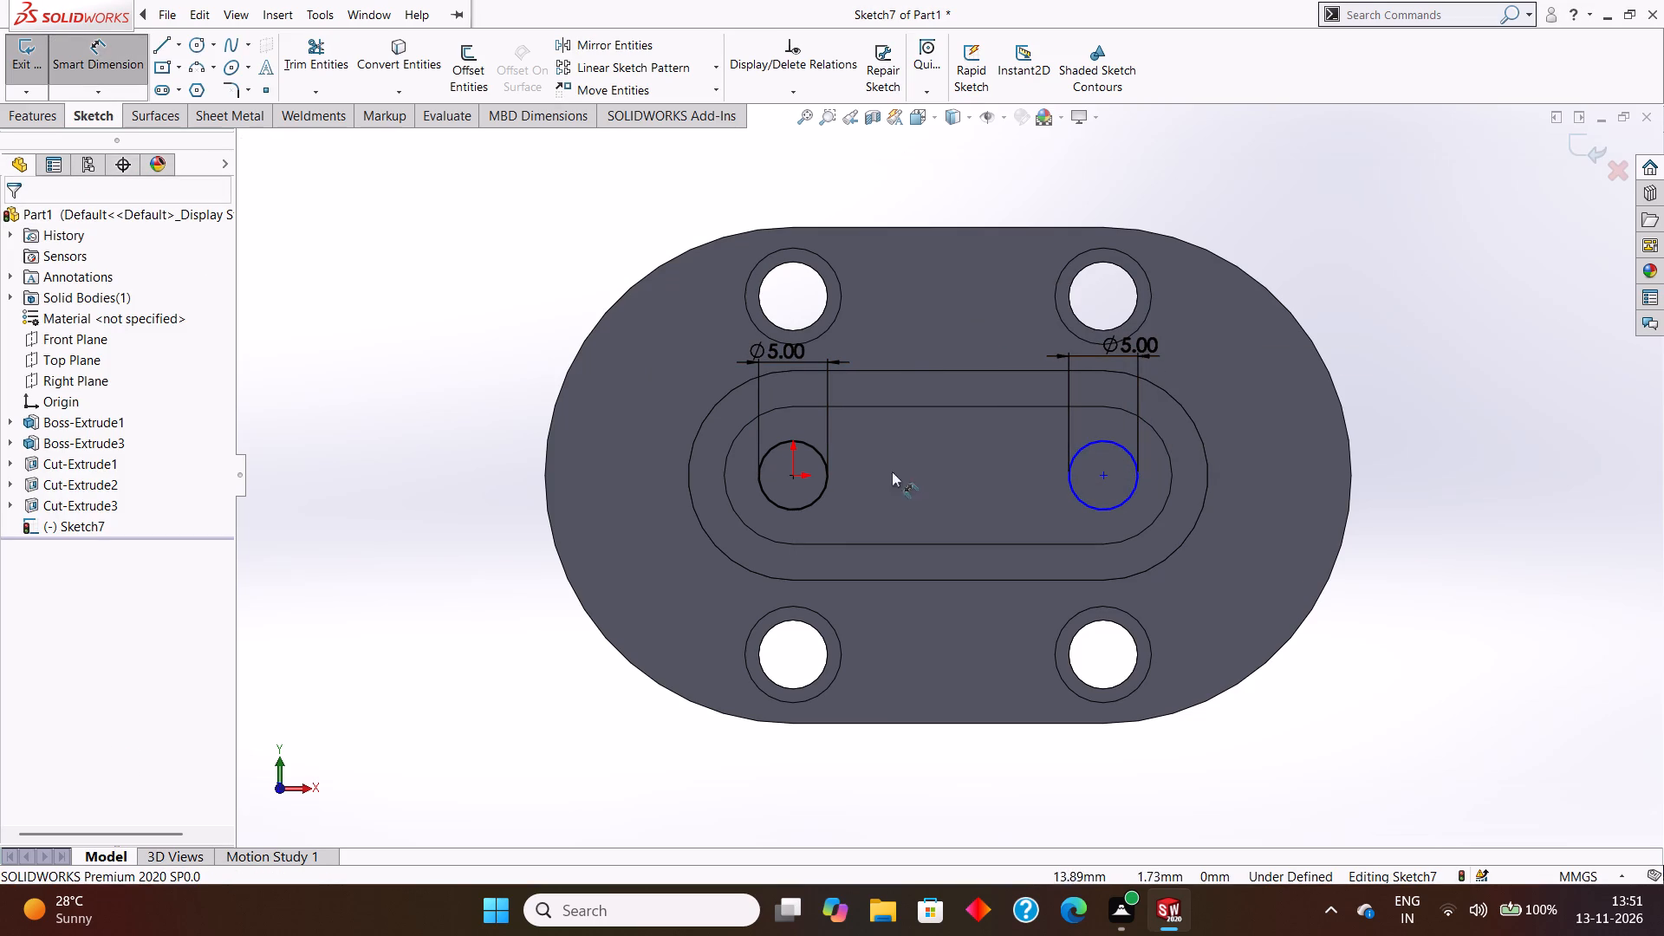
click(793, 472)
click(1104, 476)
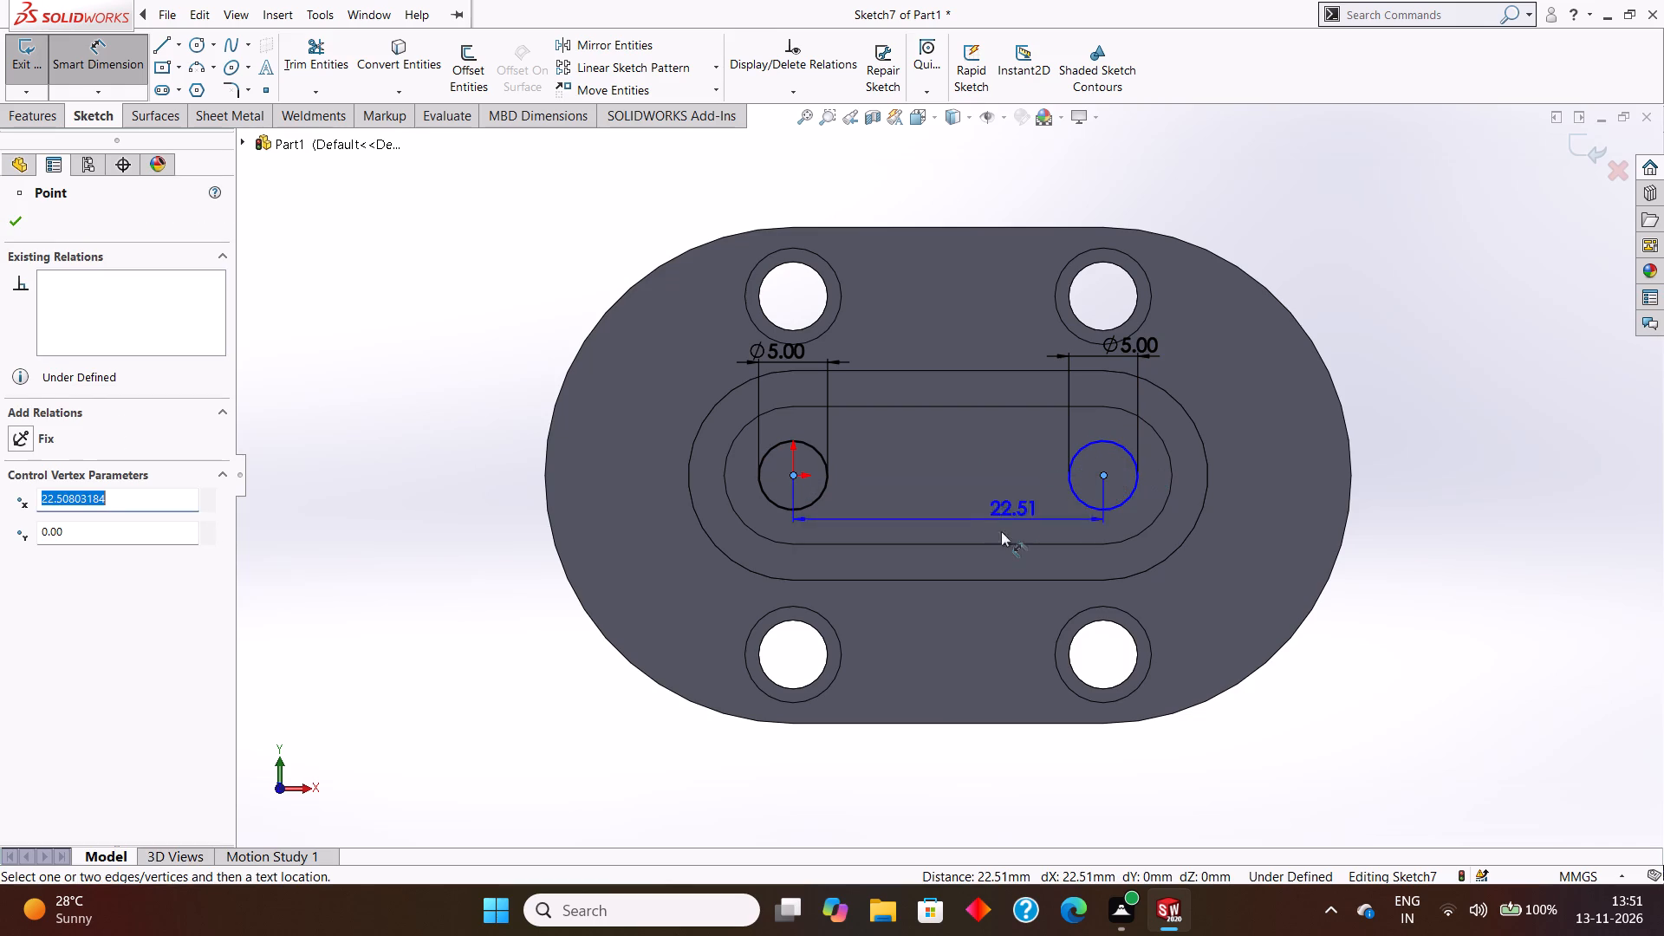
click(962, 625)
click(900, 593)
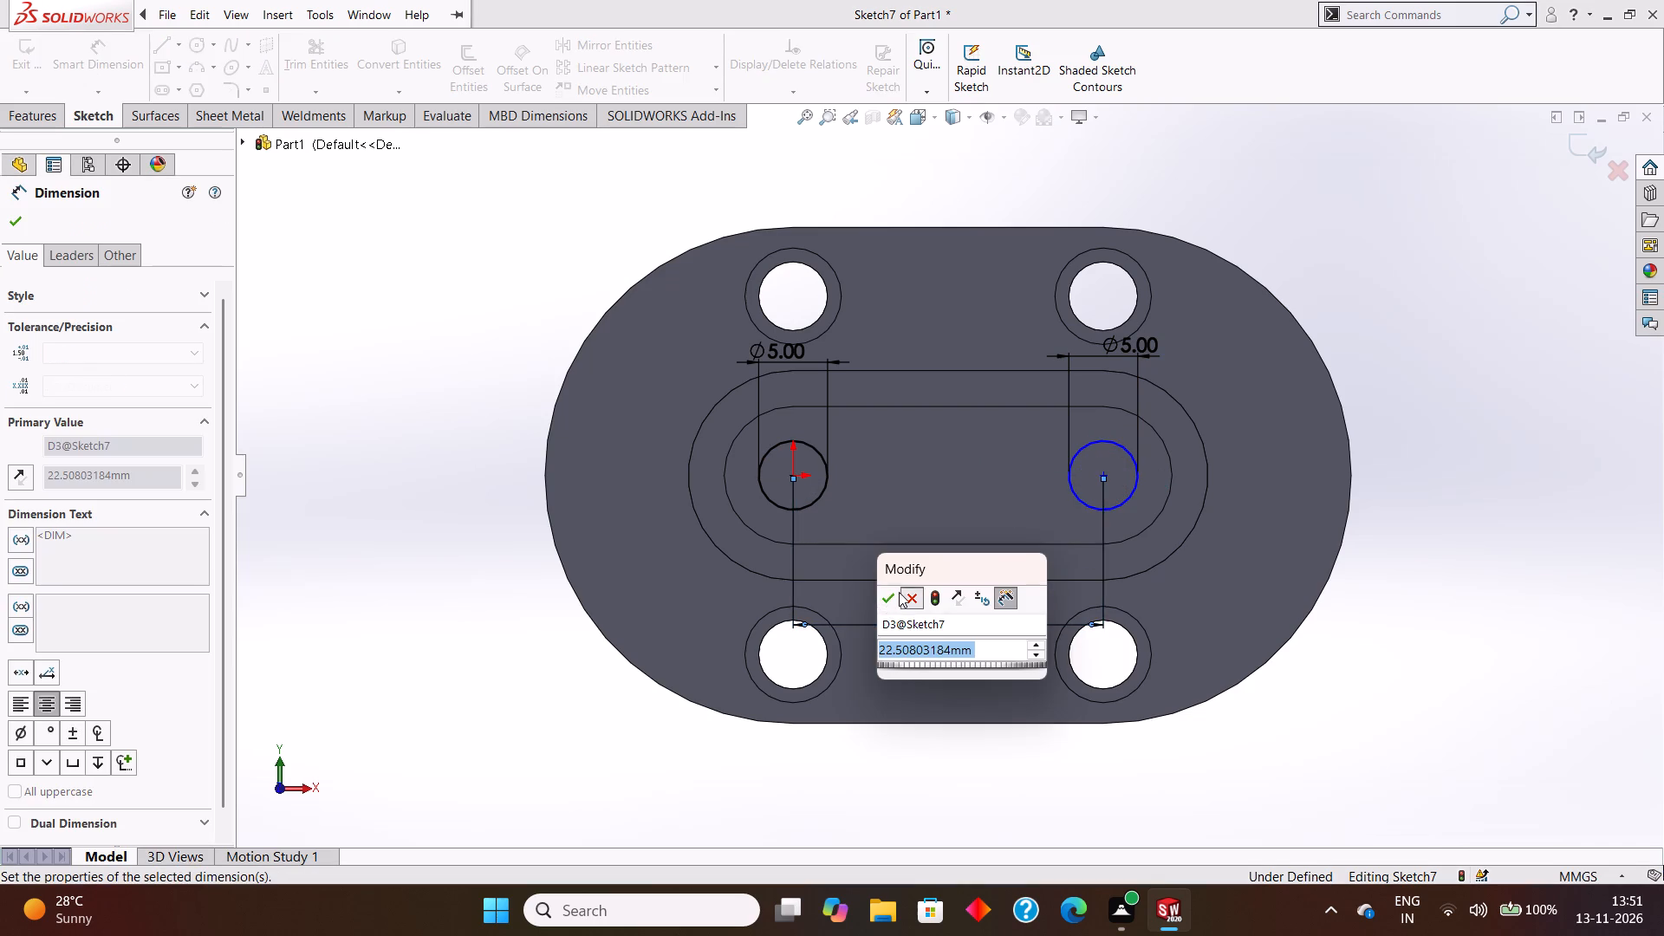
Dimension the centre of the circle away from the origin to the flange's adjacent rounded end arc, accepting the drawn value.
click(1106, 472)
click(1354, 477)
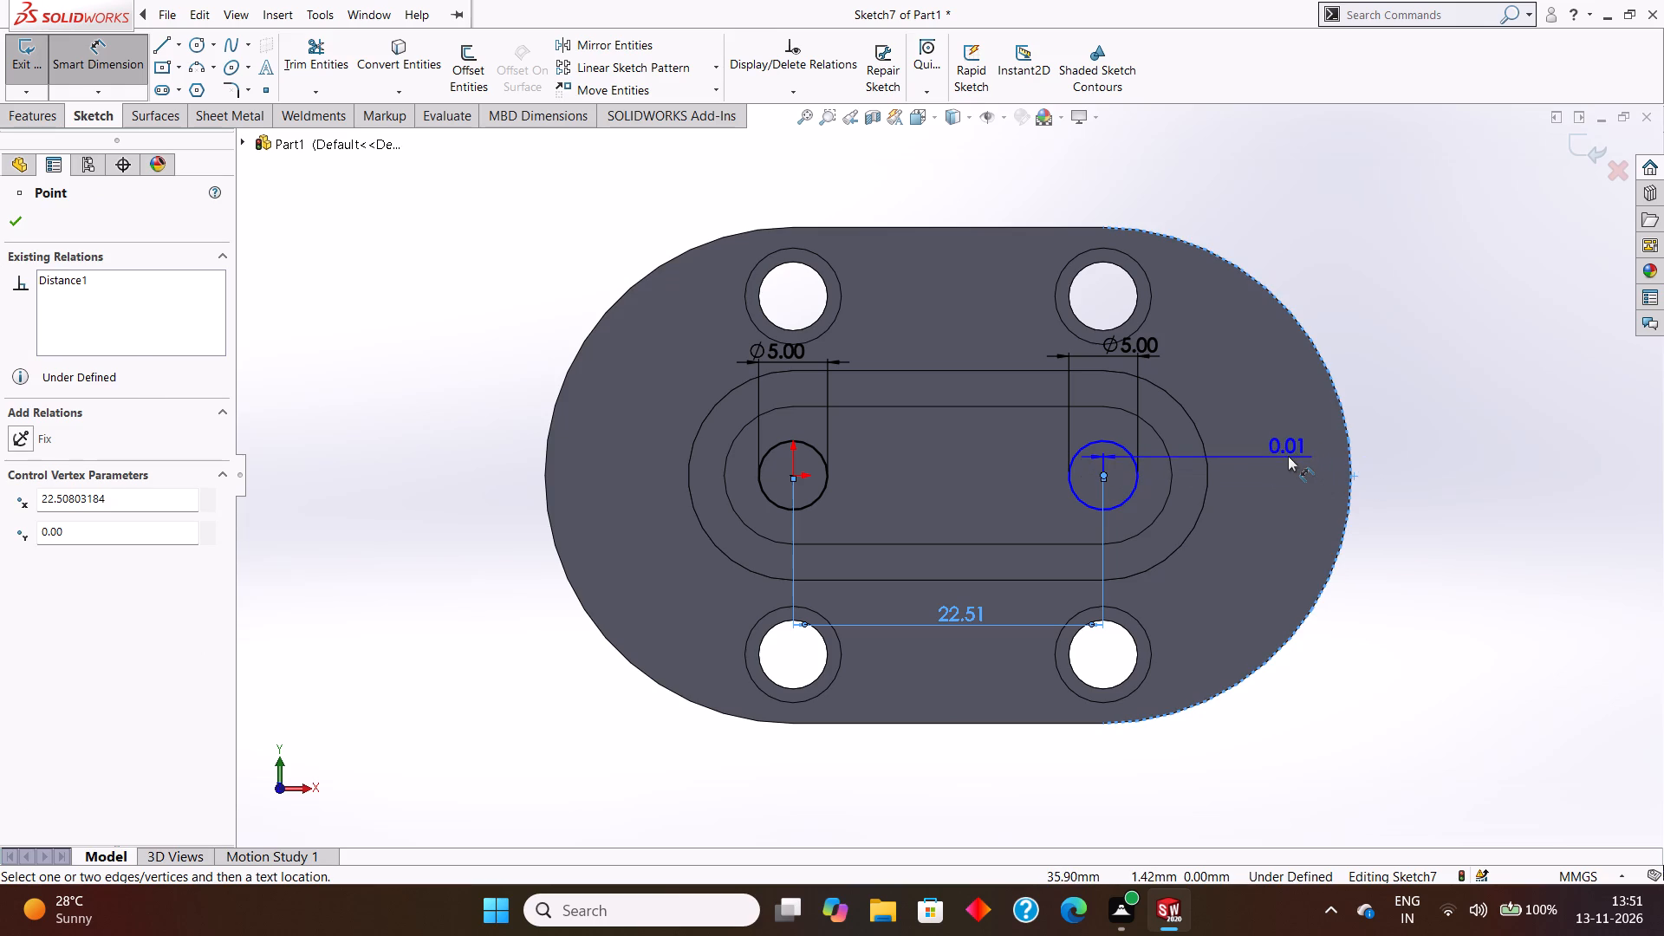
click(1288, 456)
click(1214, 424)
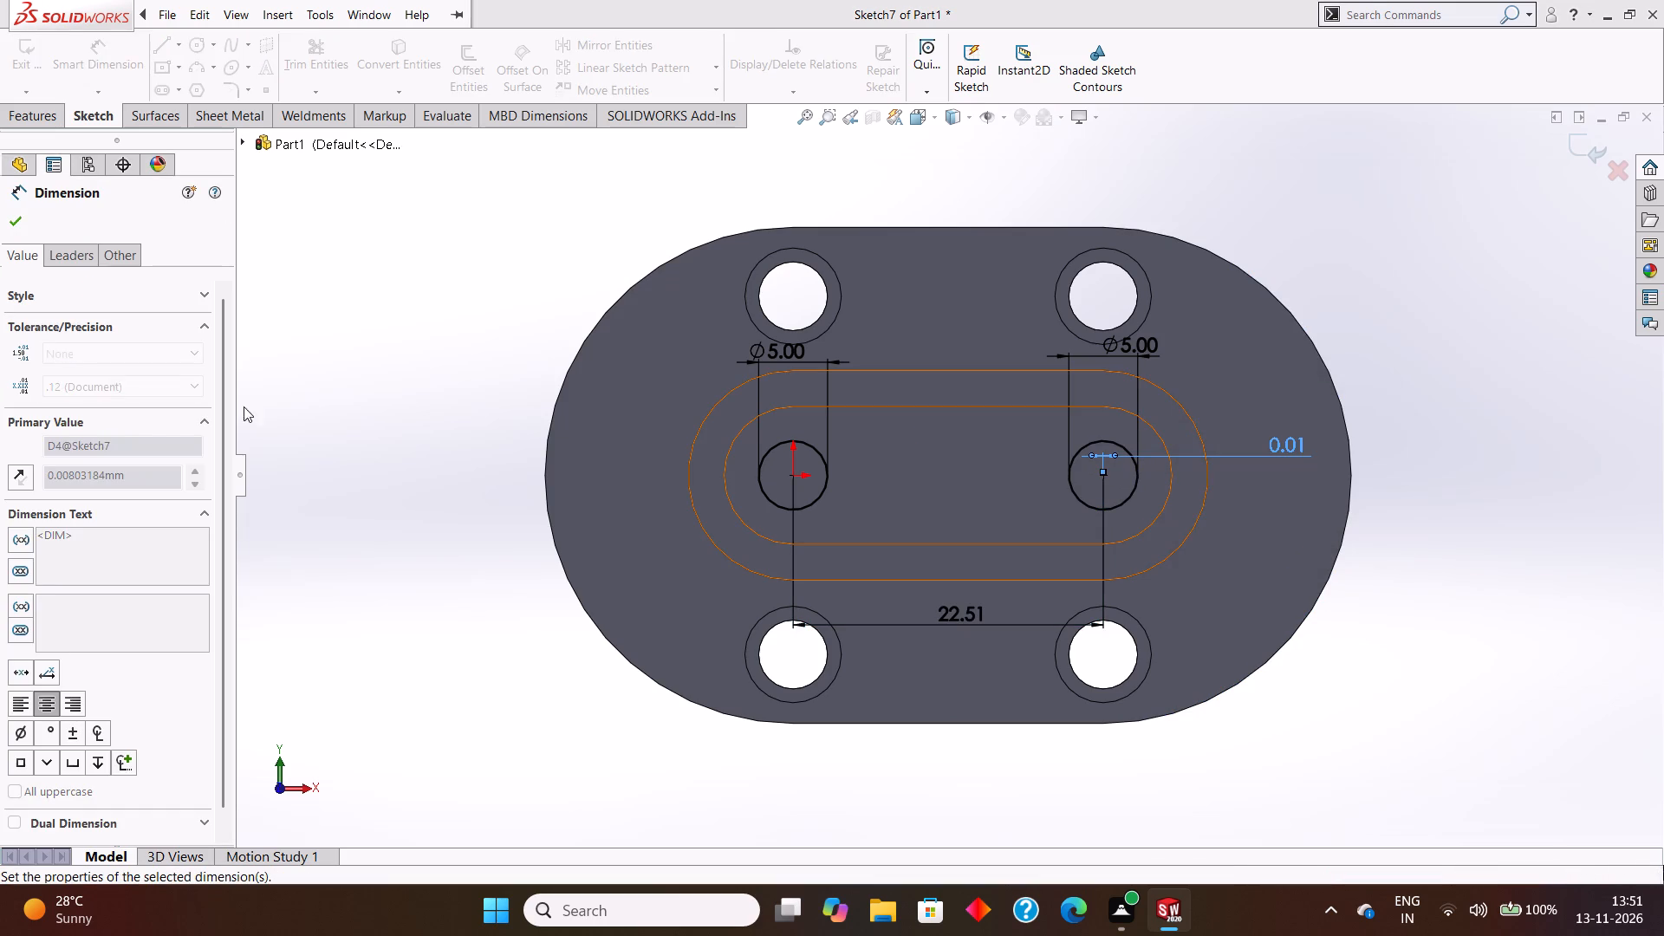
click(16, 227)
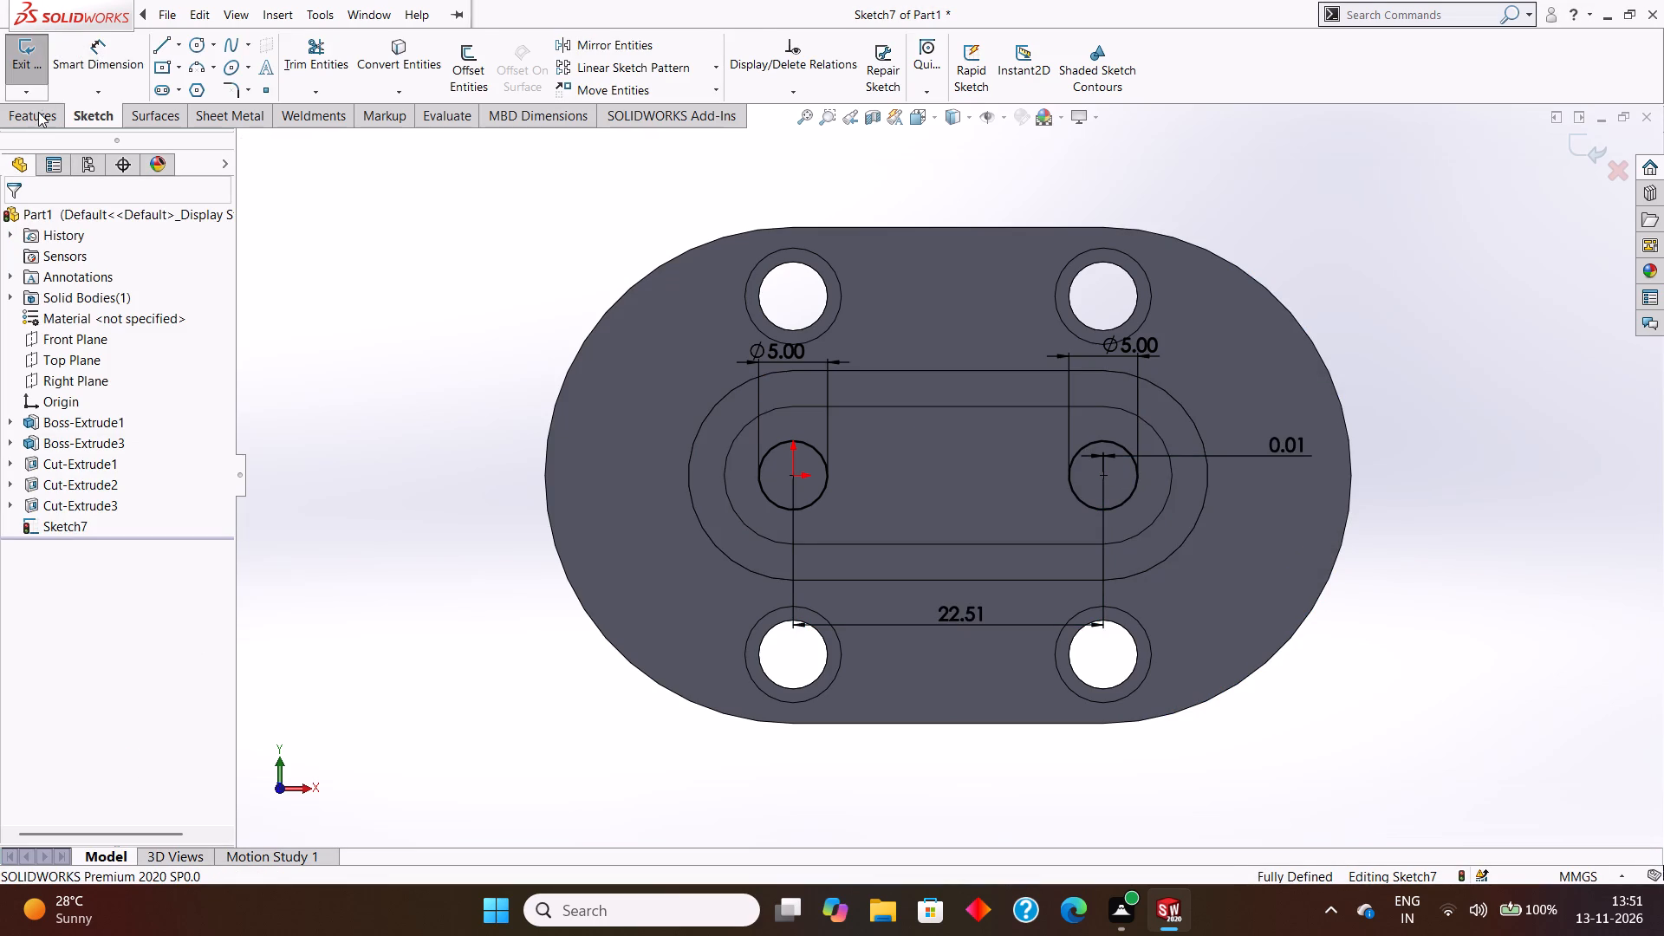
Cut the two 5 mm pocket-floor circles through the part as an Extruded Cut with the Through All end condition.
click(38, 112)
click(302, 55)
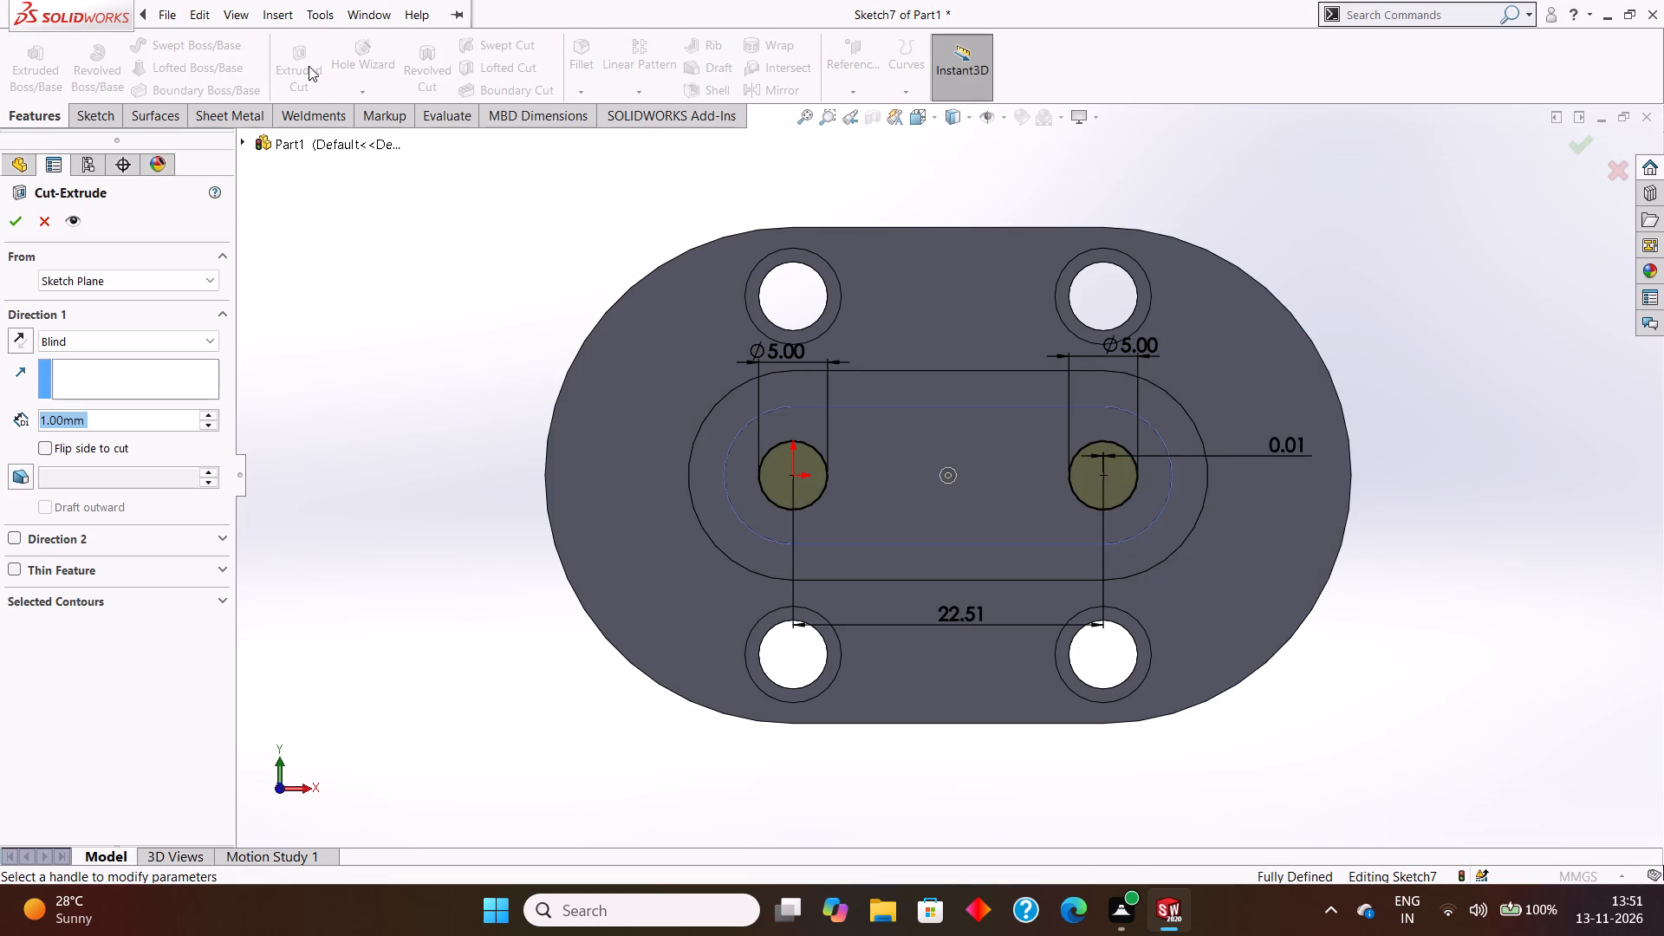
middle_drag(471, 211, 508, 97)
middle_drag(523, 228, 505, 101)
middle_drag(545, 251, 539, 144)
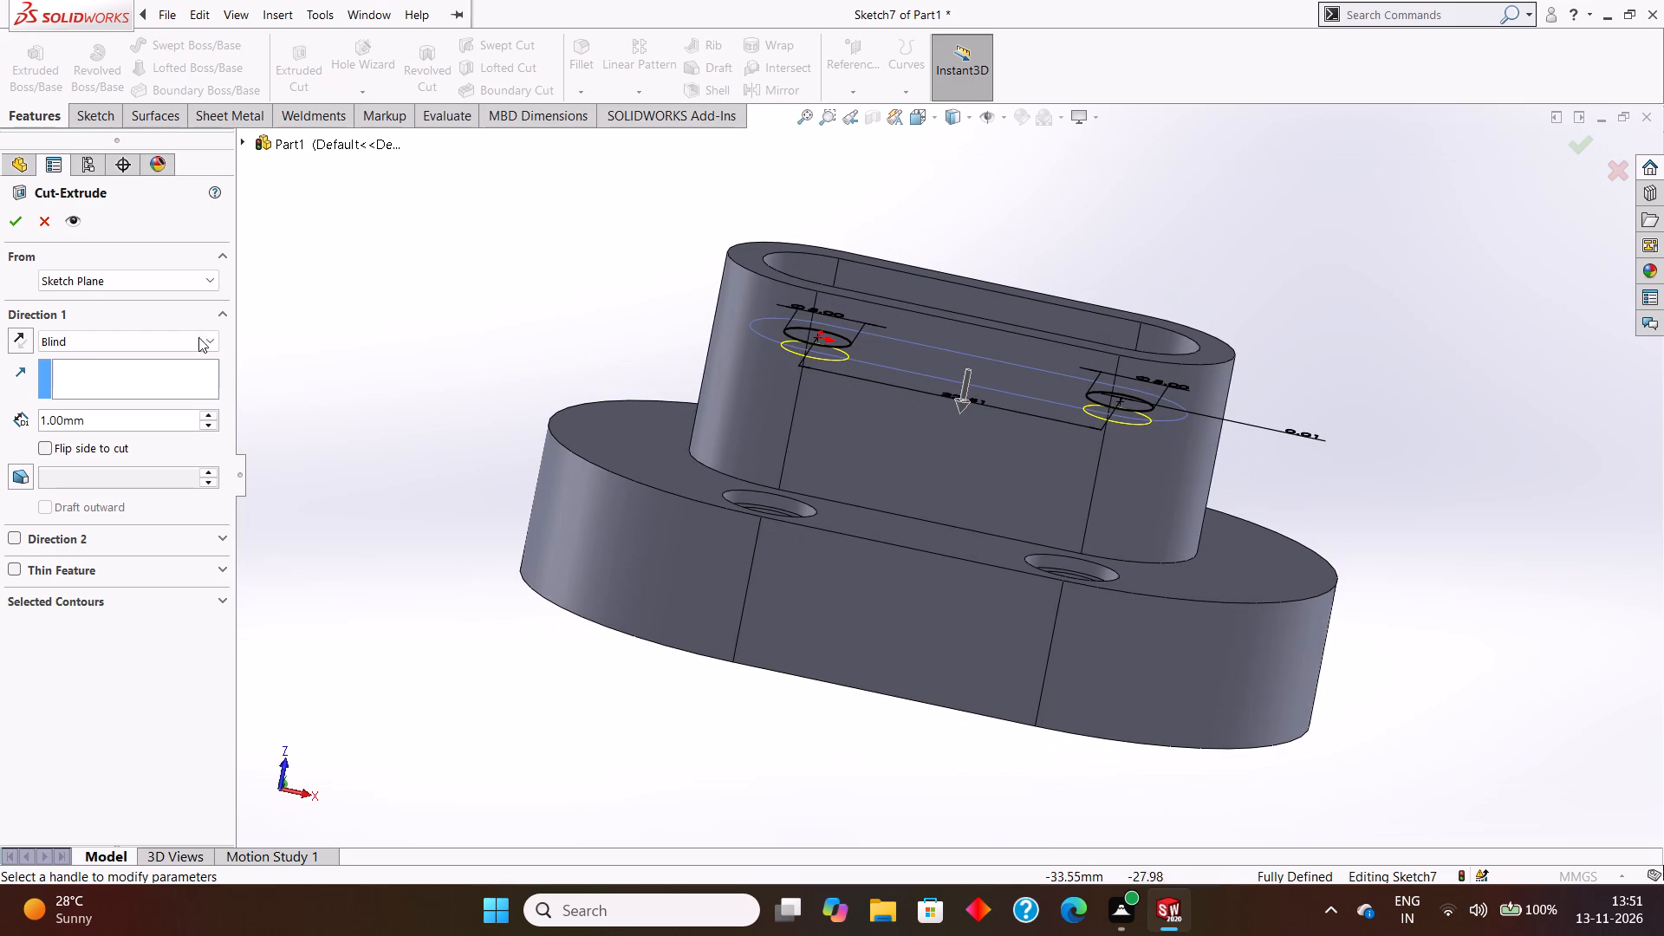
click(73, 342)
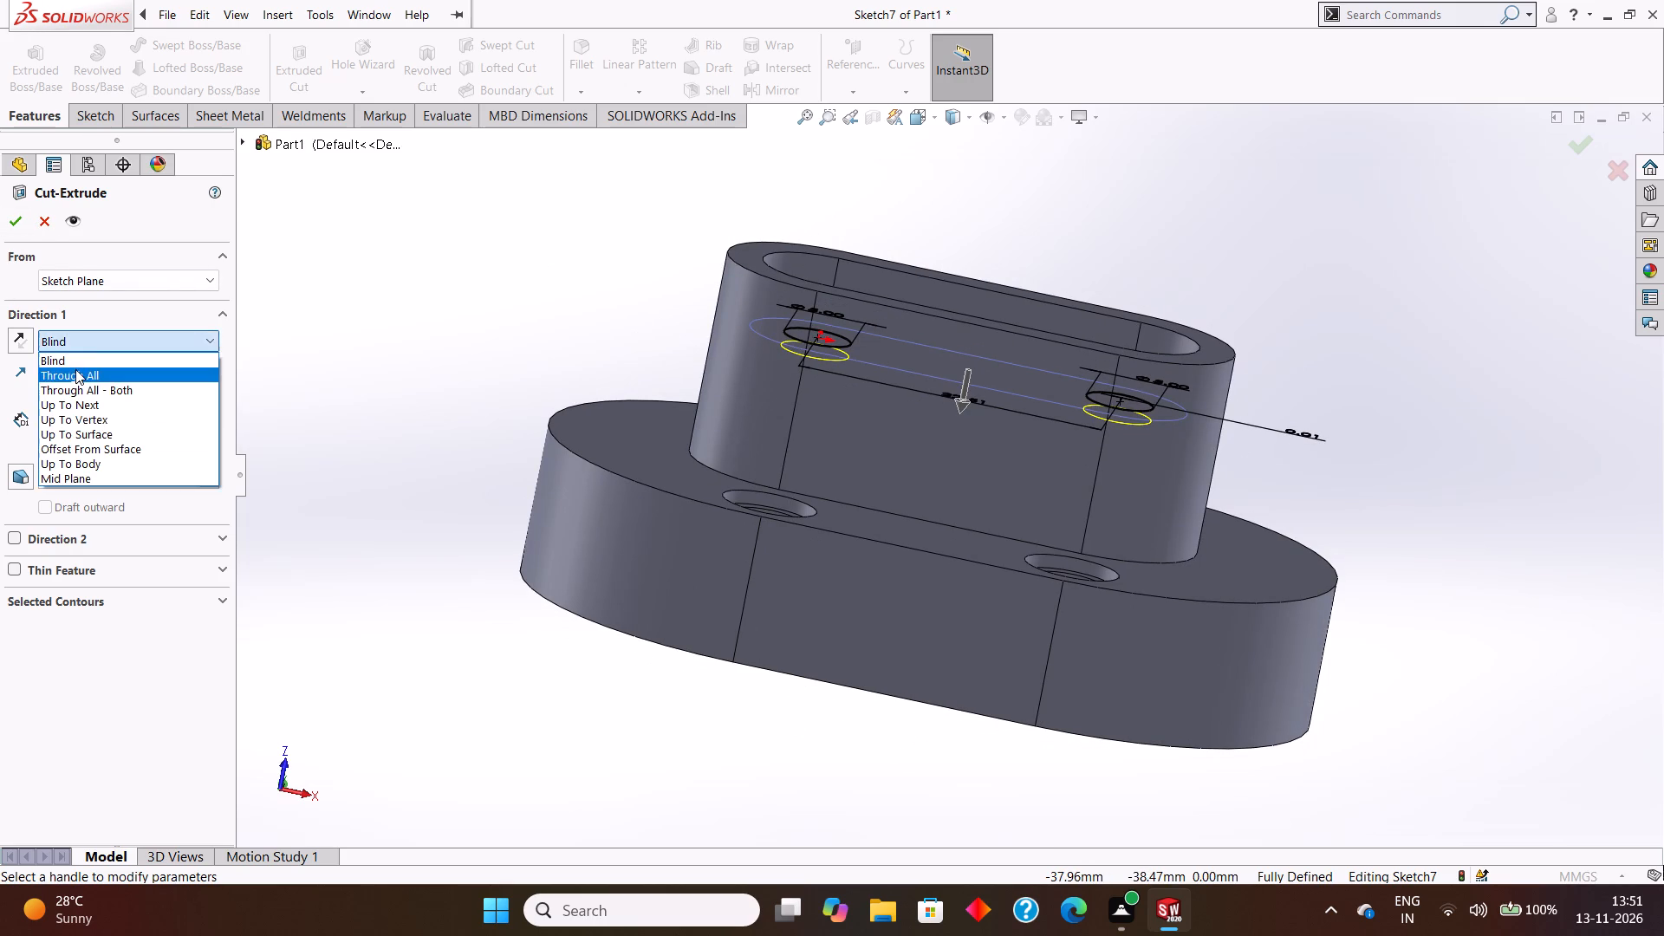
click(75, 369)
click(16, 214)
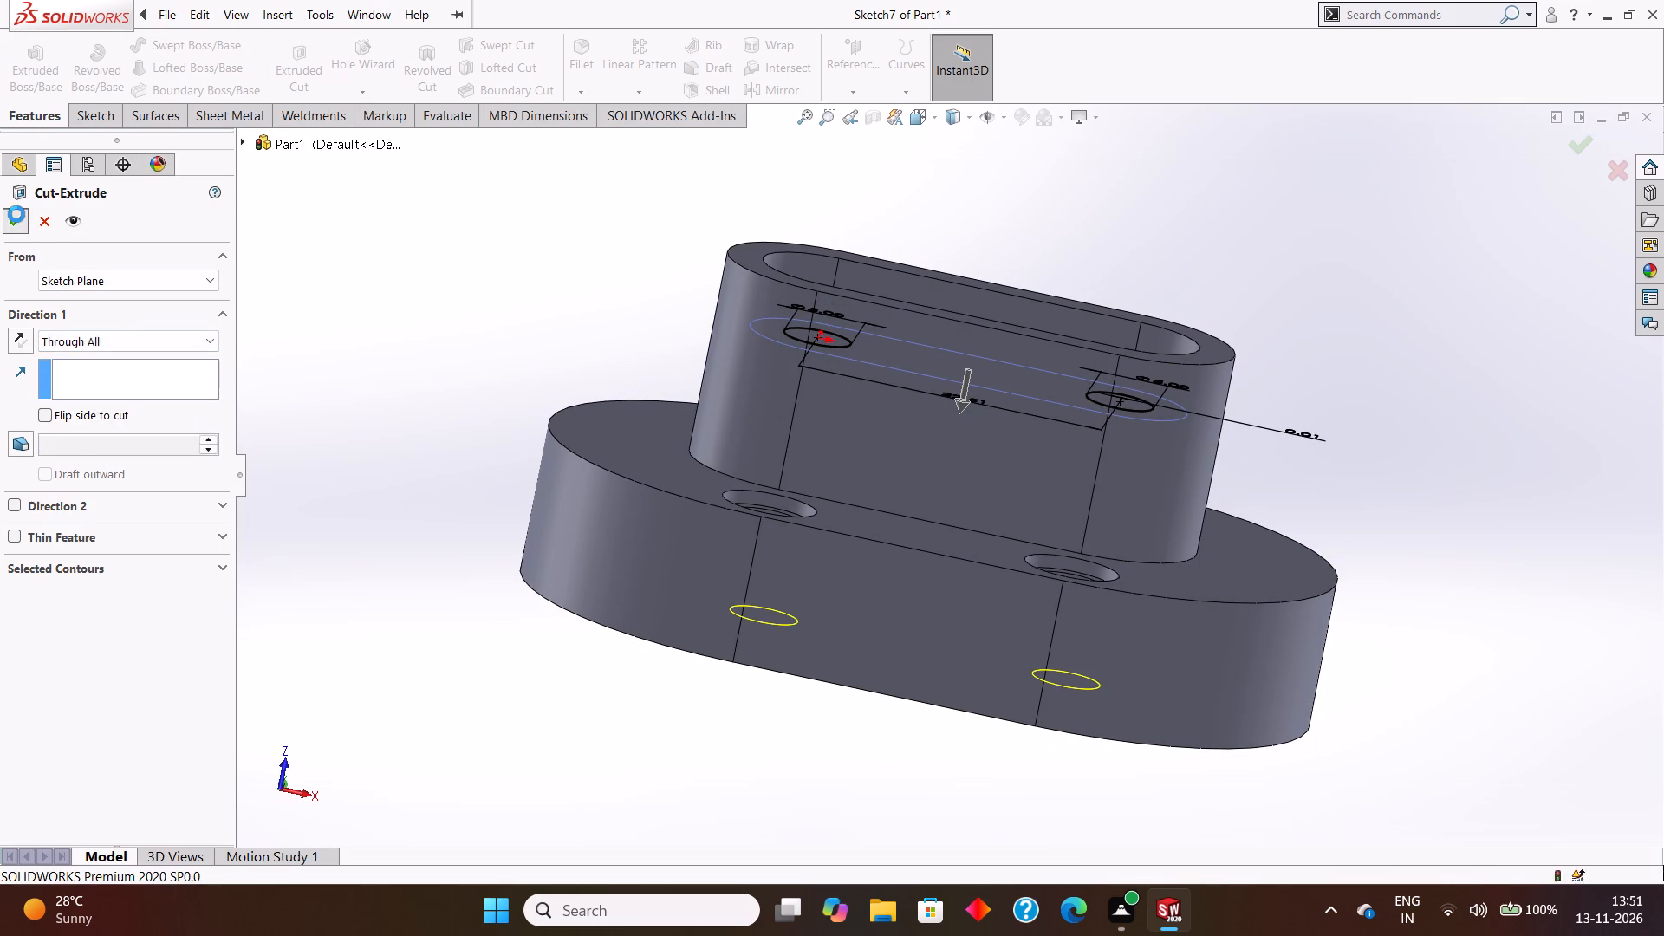
Examine the part from several angles, checking the pocket-floor holes, the boss and the counterbored flange holes.
scroll(567, 382, up, 3)
click(706, 390)
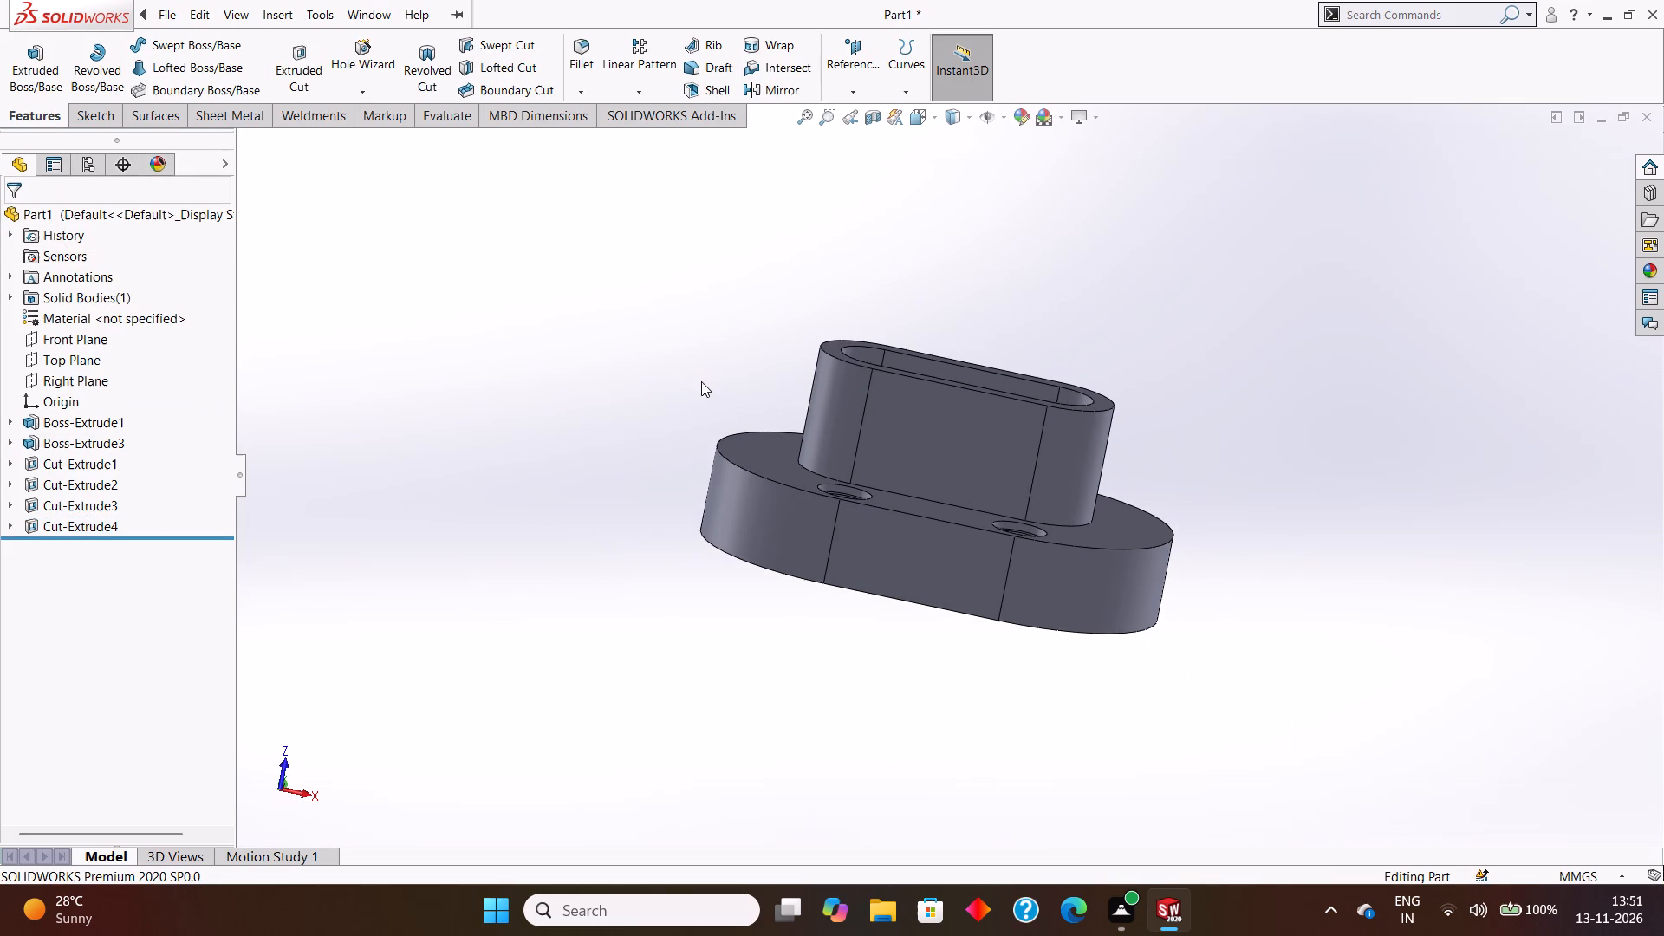
middle_drag(701, 382, 703, 472)
middle_drag(697, 438, 660, 463)
middle_drag(738, 414, 735, 472)
middle_drag(821, 446, 822, 389)
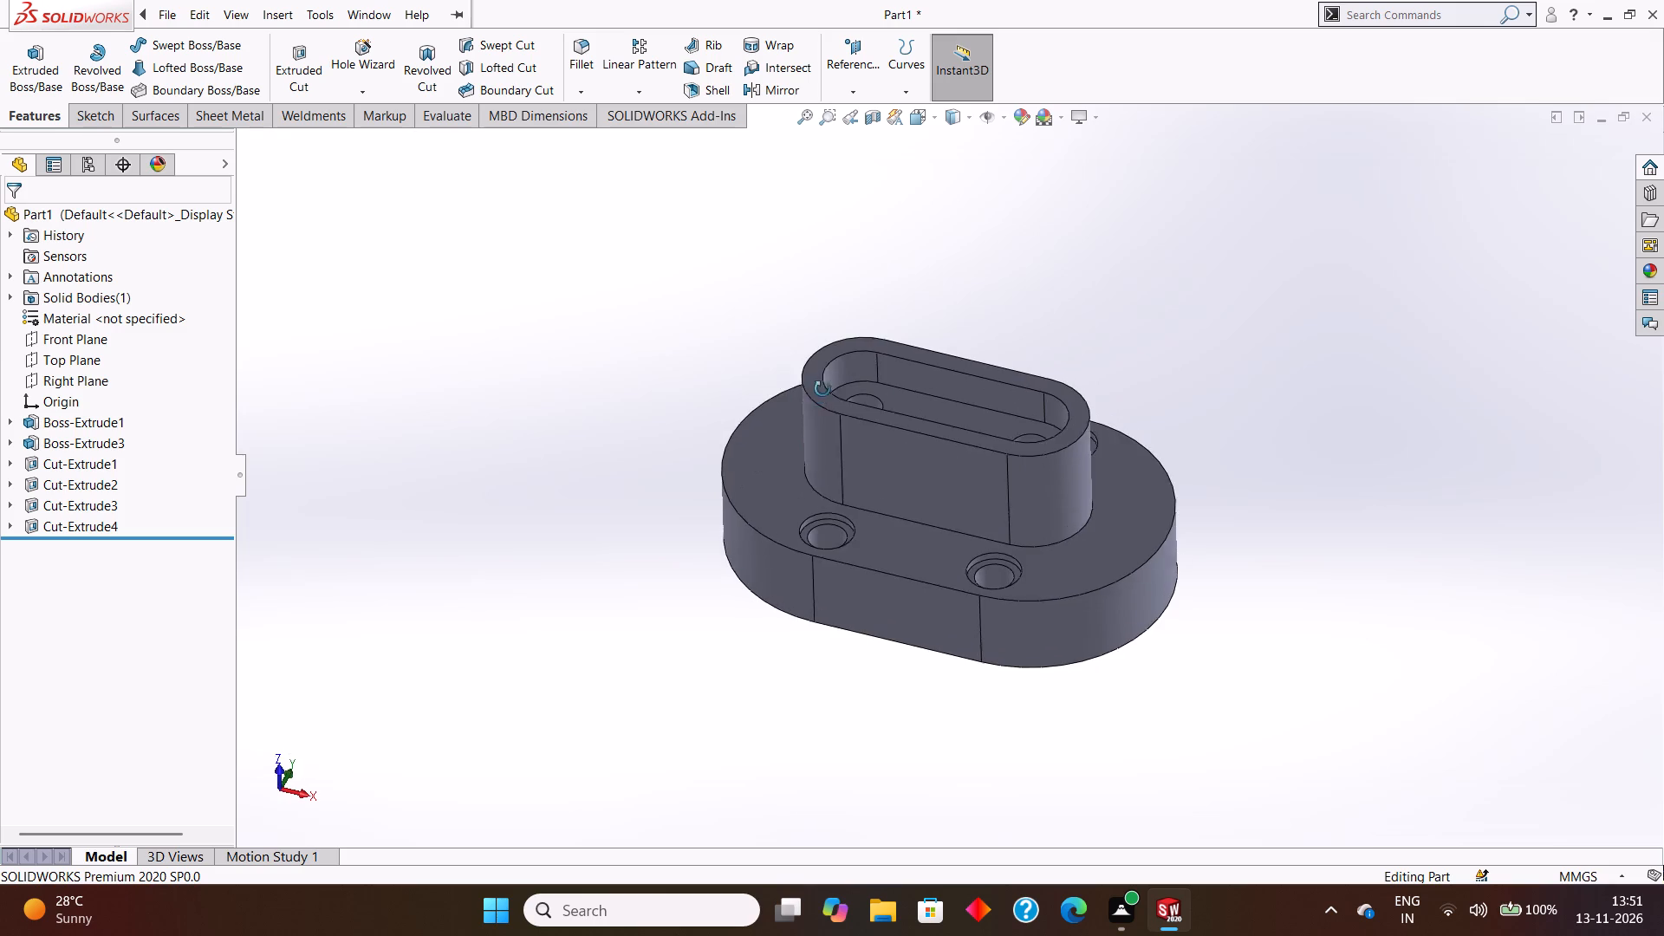
middle_drag(822, 389, 822, 380)
middle_drag(760, 426, 844, 384)
middle_drag(843, 384, 820, 422)
middle_drag(810, 394, 808, 437)
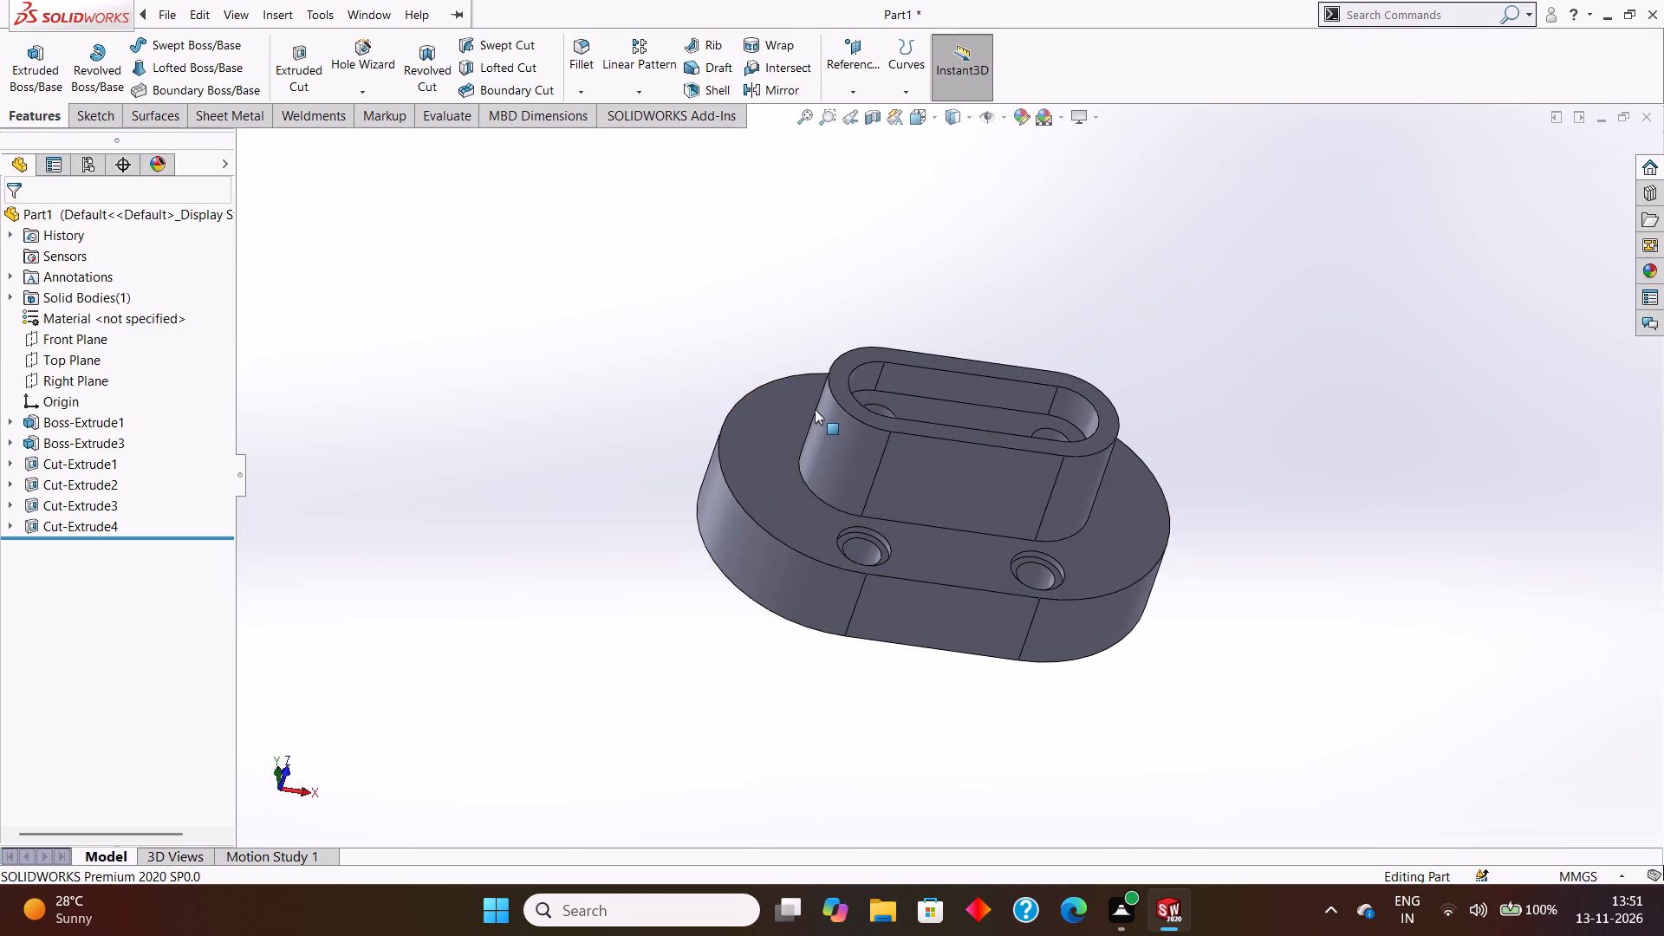
middle_drag(818, 402, 825, 439)
middle_drag(826, 409, 830, 432)
middle_drag(830, 426, 821, 410)
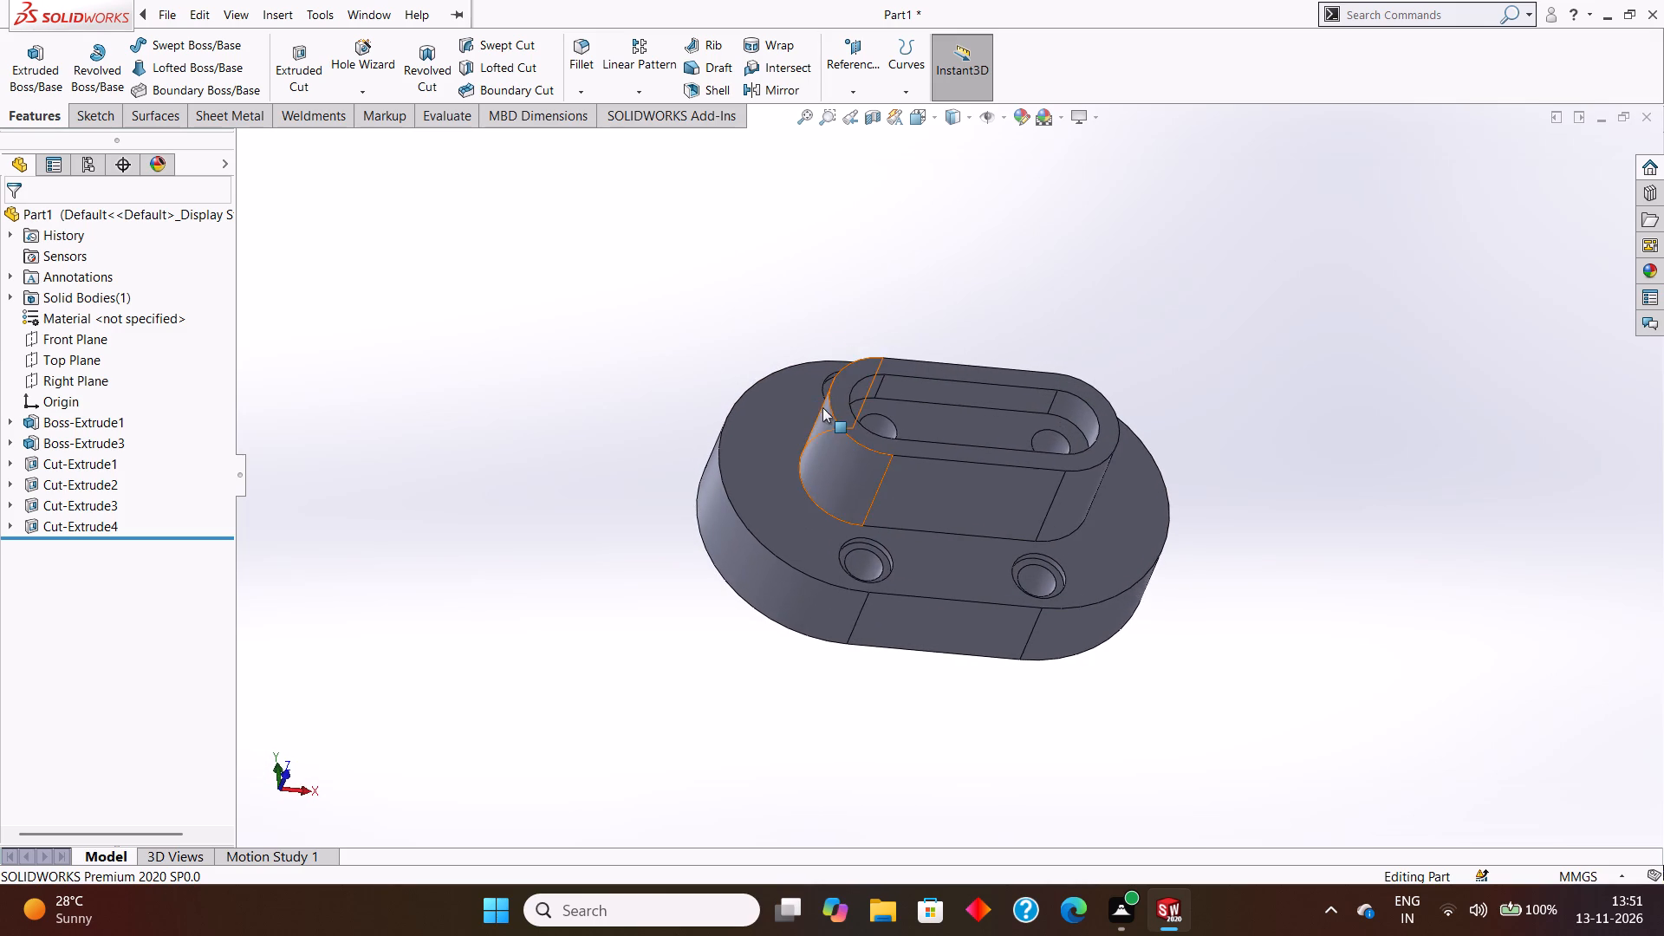
middle_drag(825, 407, 833, 432)
middle_drag(835, 432, 827, 410)
middle_drag(830, 414, 829, 387)
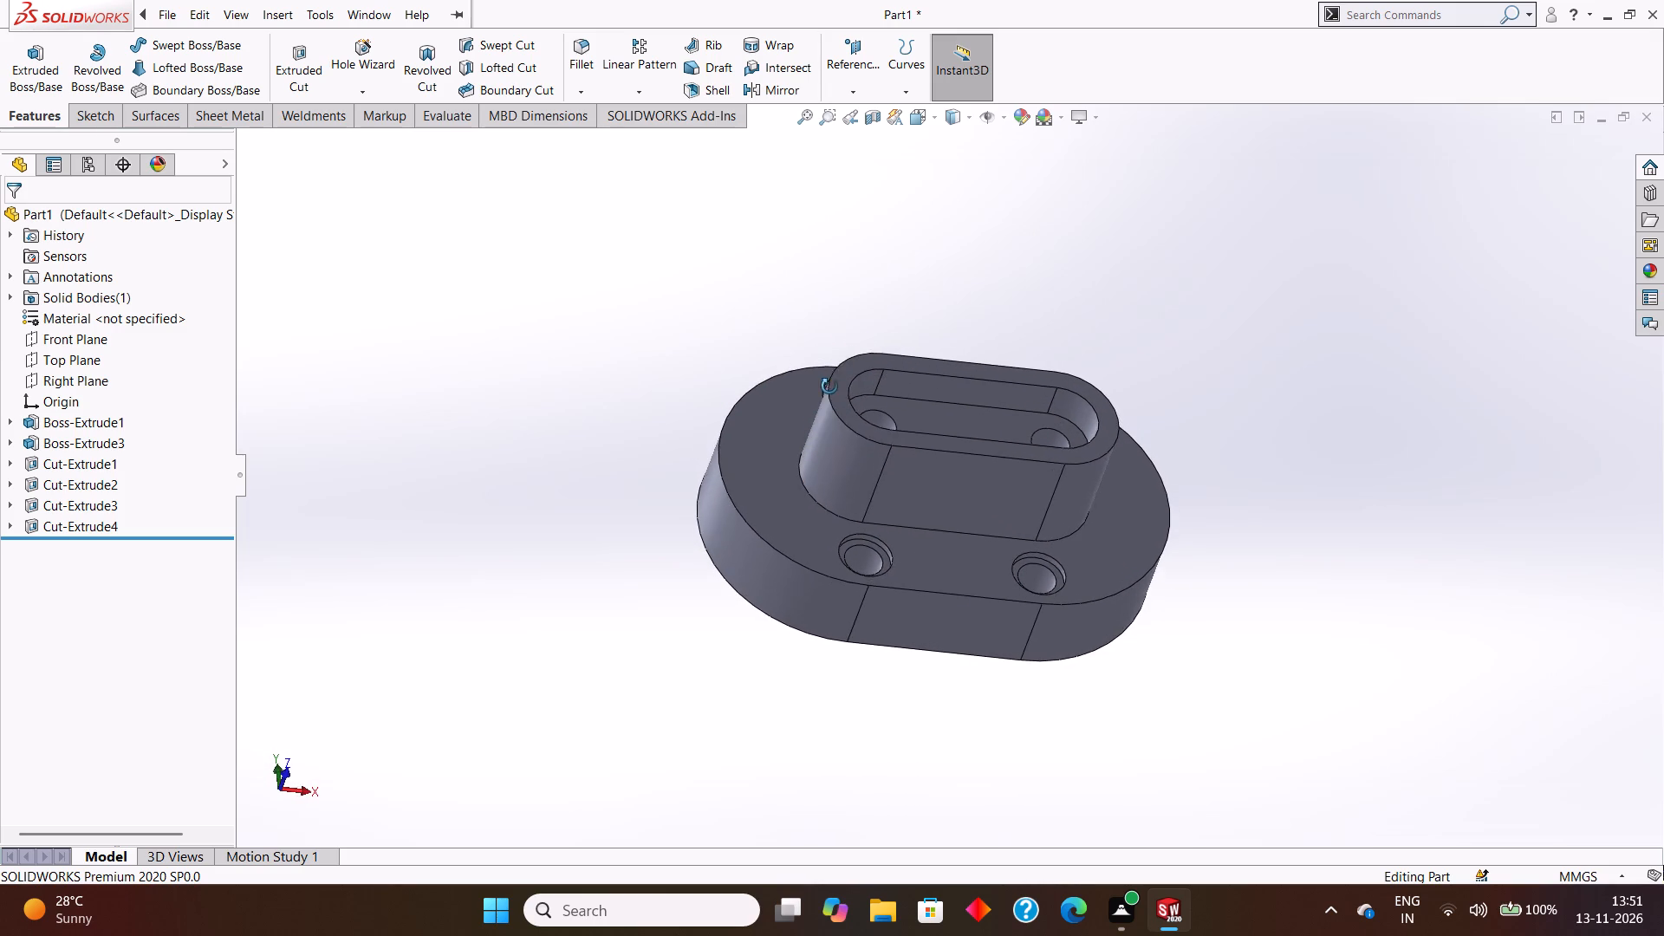
middle_drag(829, 387, 827, 376)
middle_drag(828, 395, 844, 414)
middle_drag(845, 416, 816, 403)
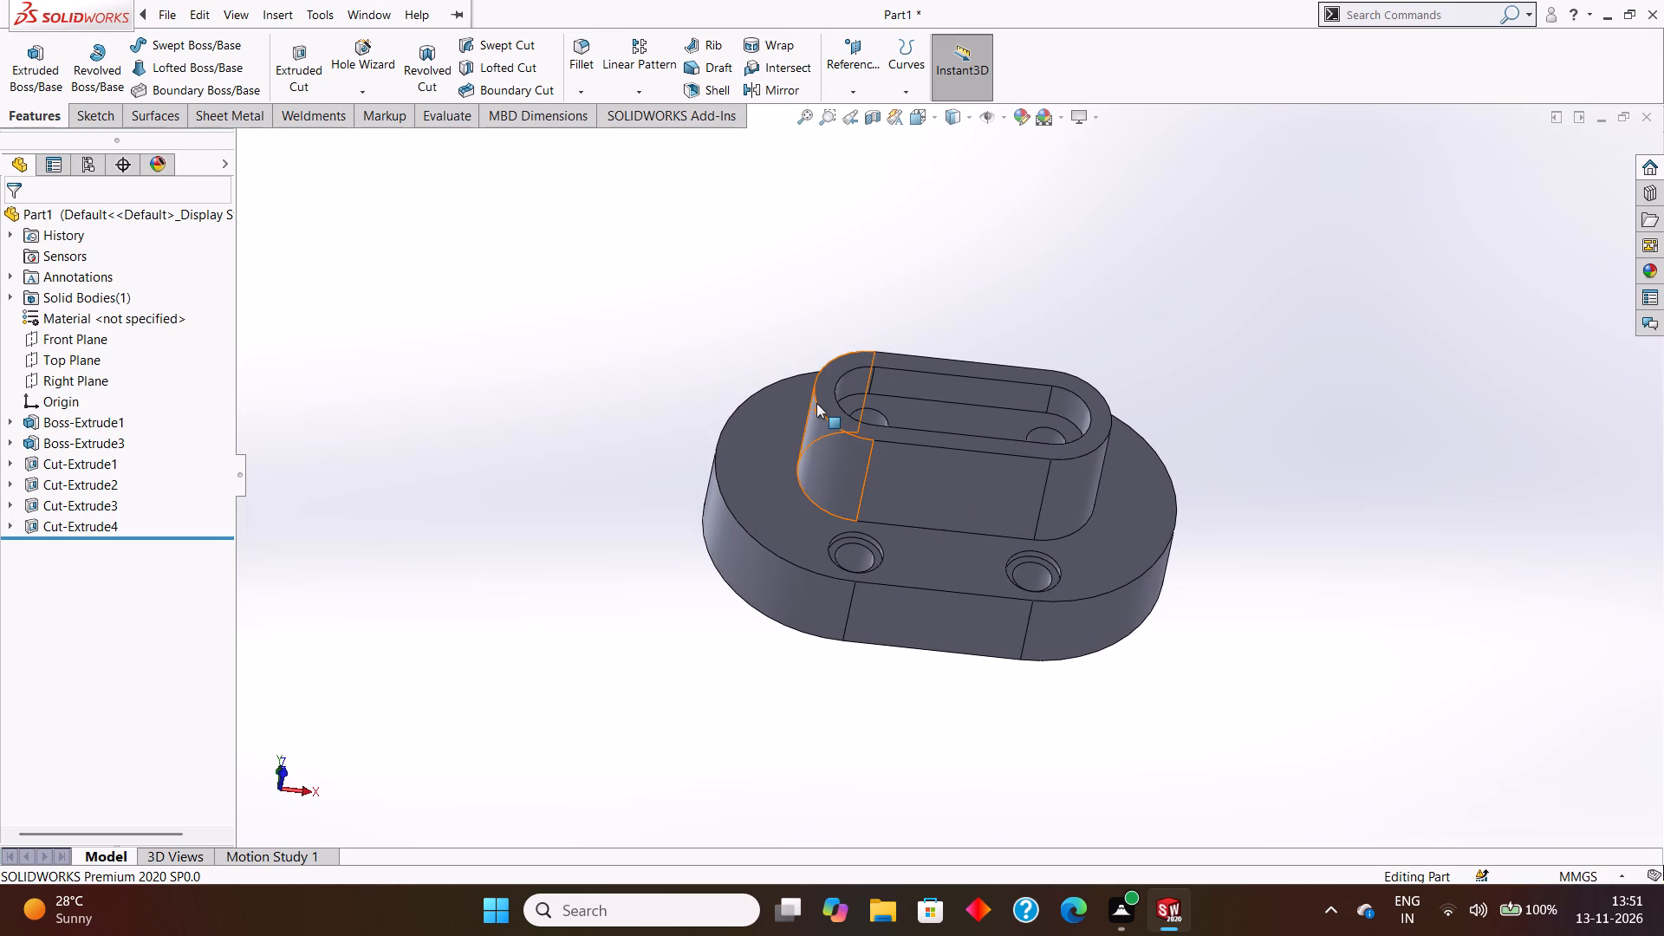
middle_drag(816, 403, 827, 416)
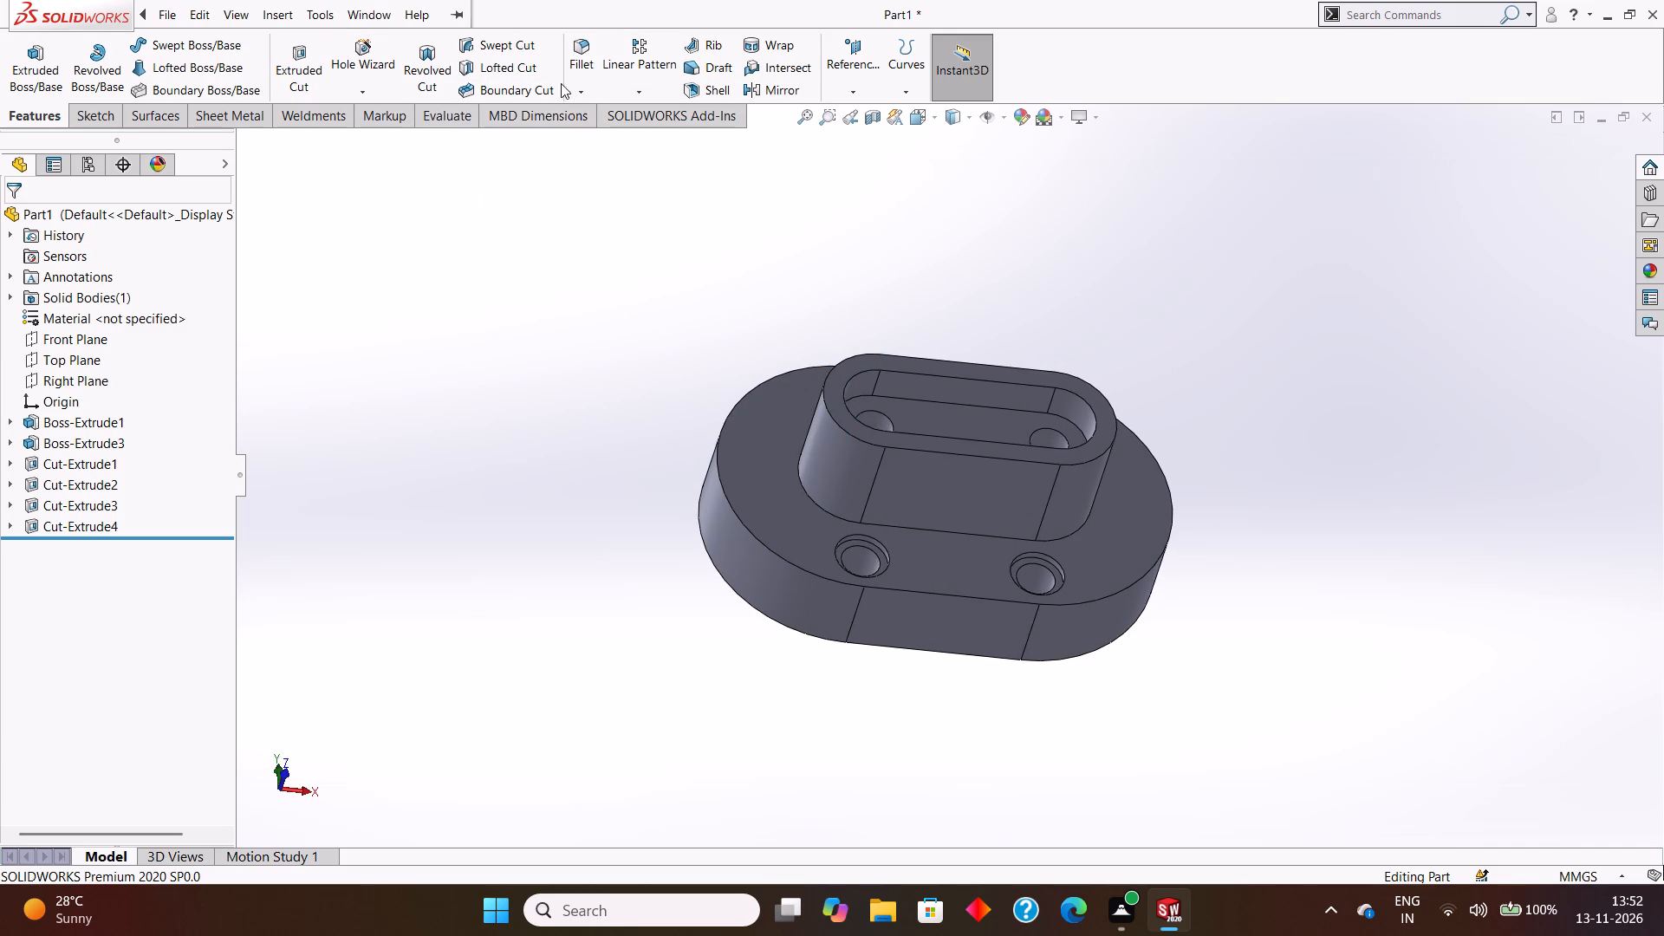
Fillet the boss's base edge and the flange's upper outer edge with a 1 mm symmetric radius.
click(585, 92)
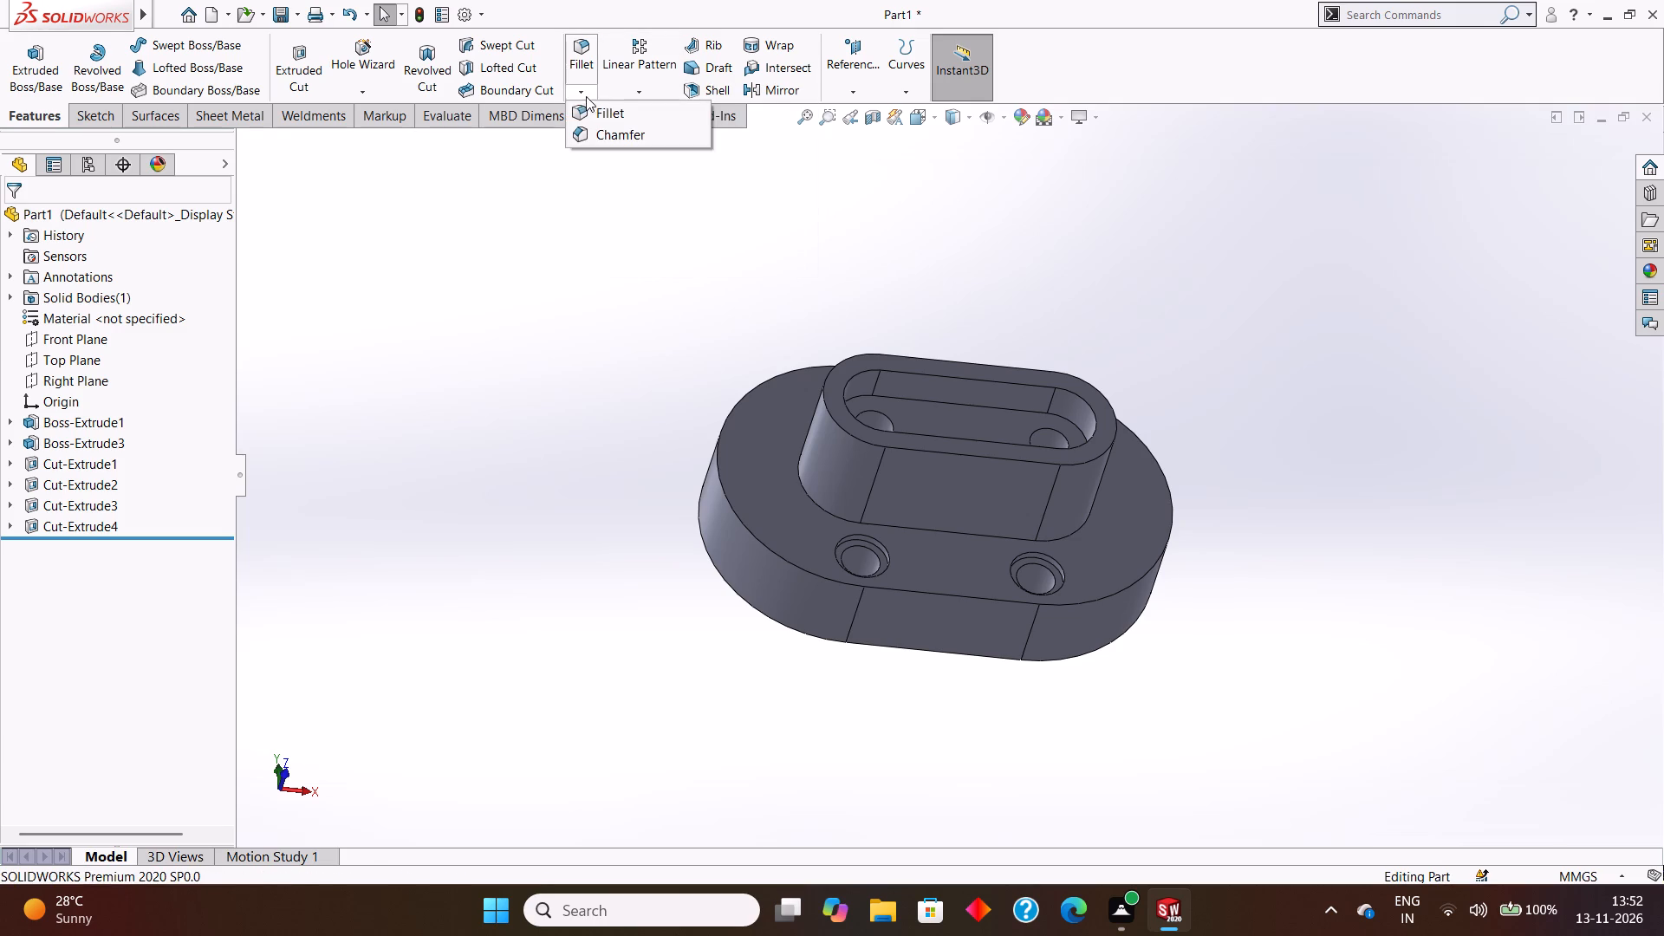
click(593, 108)
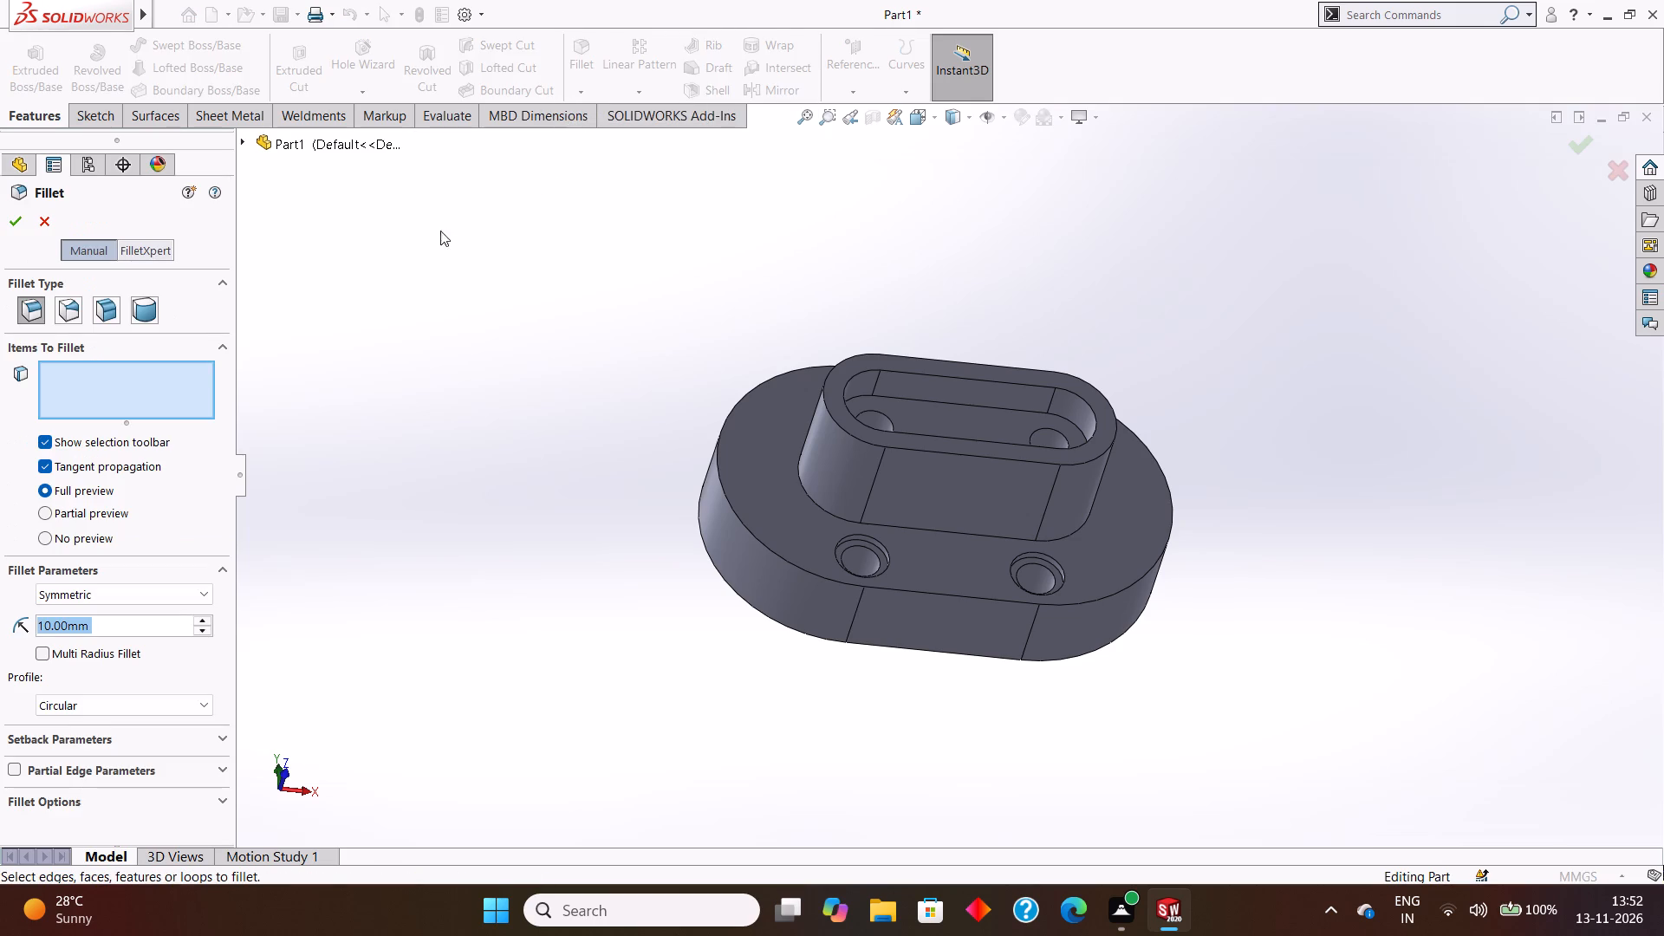
key(BackSpace)
key(1)
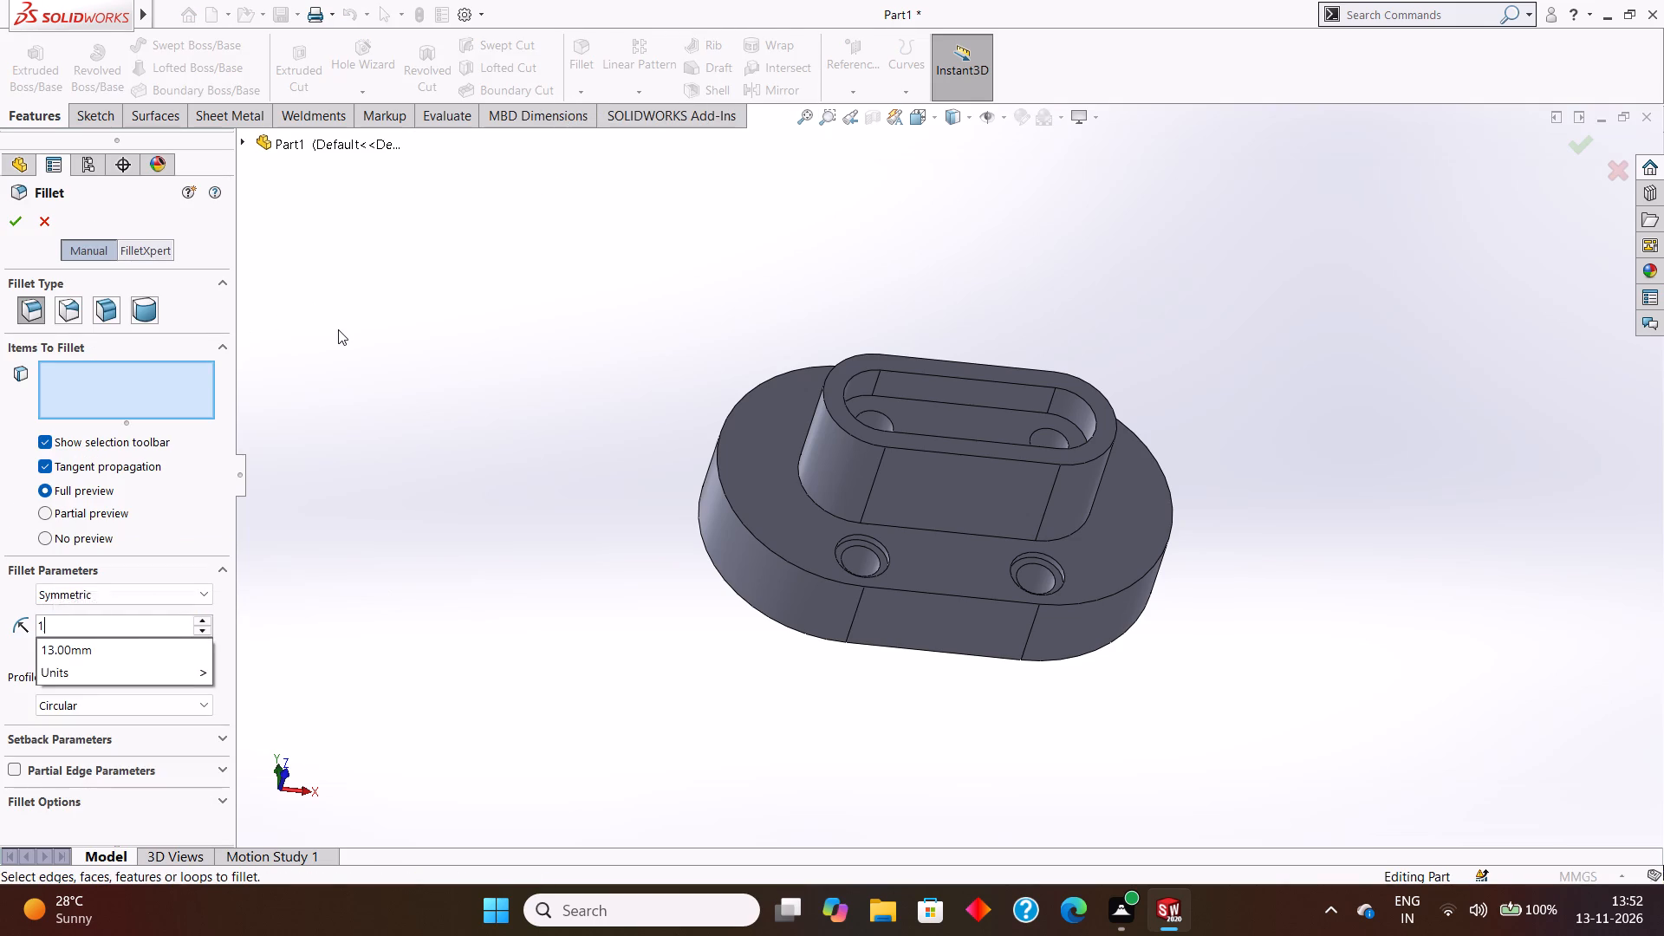
key(Return)
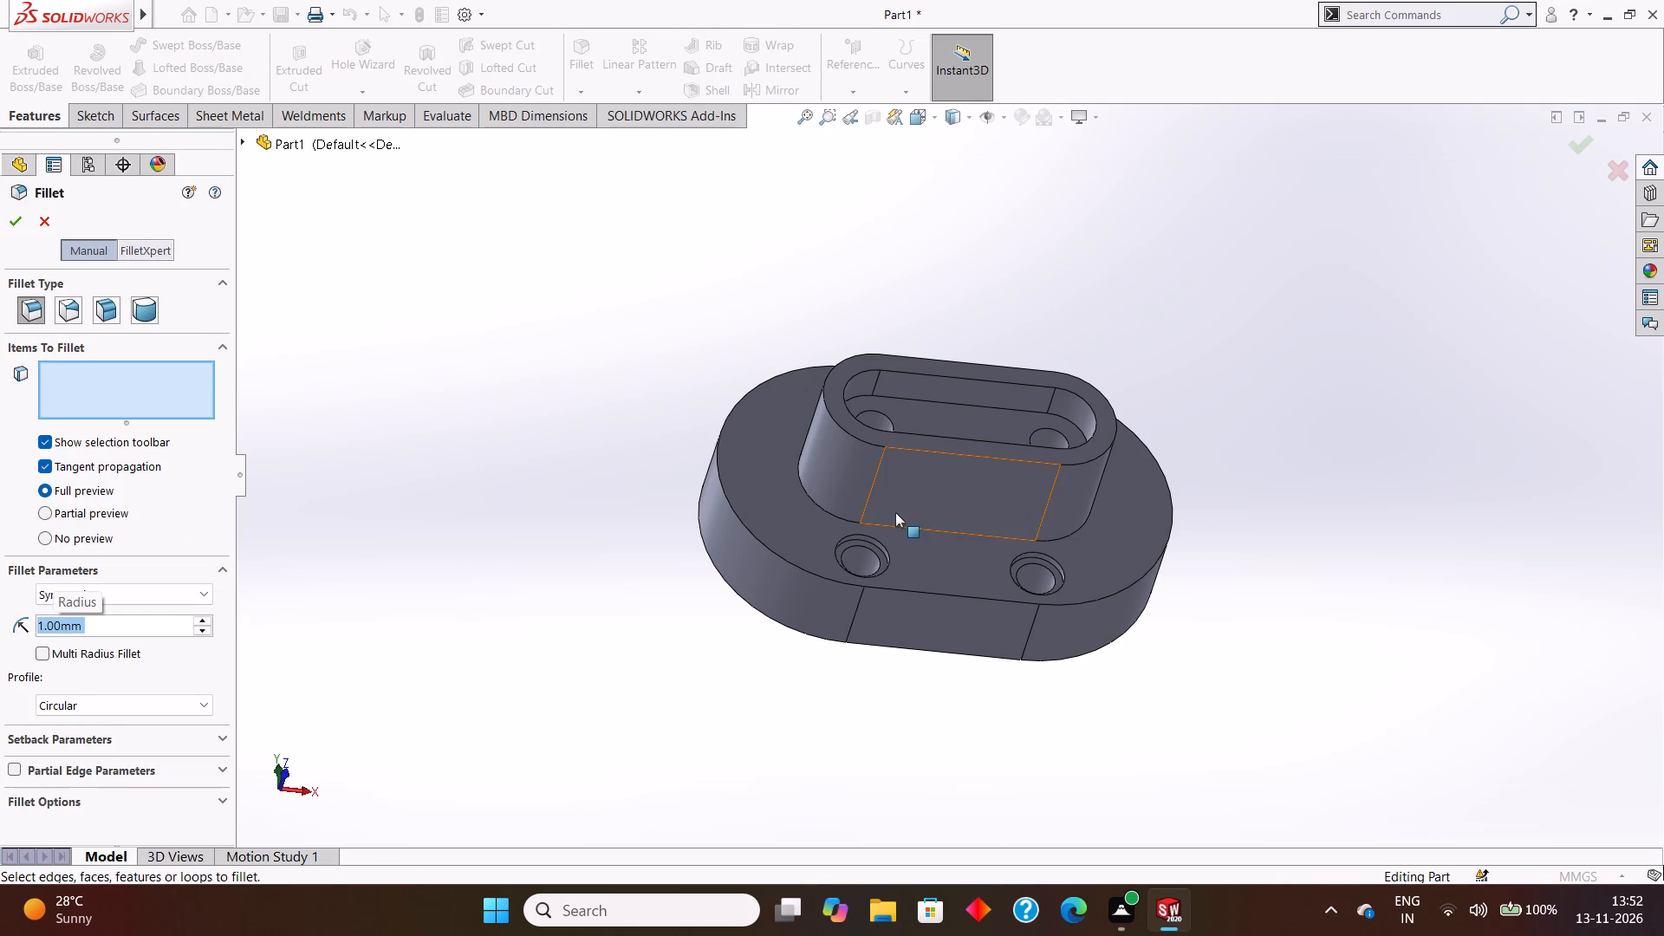
click(913, 526)
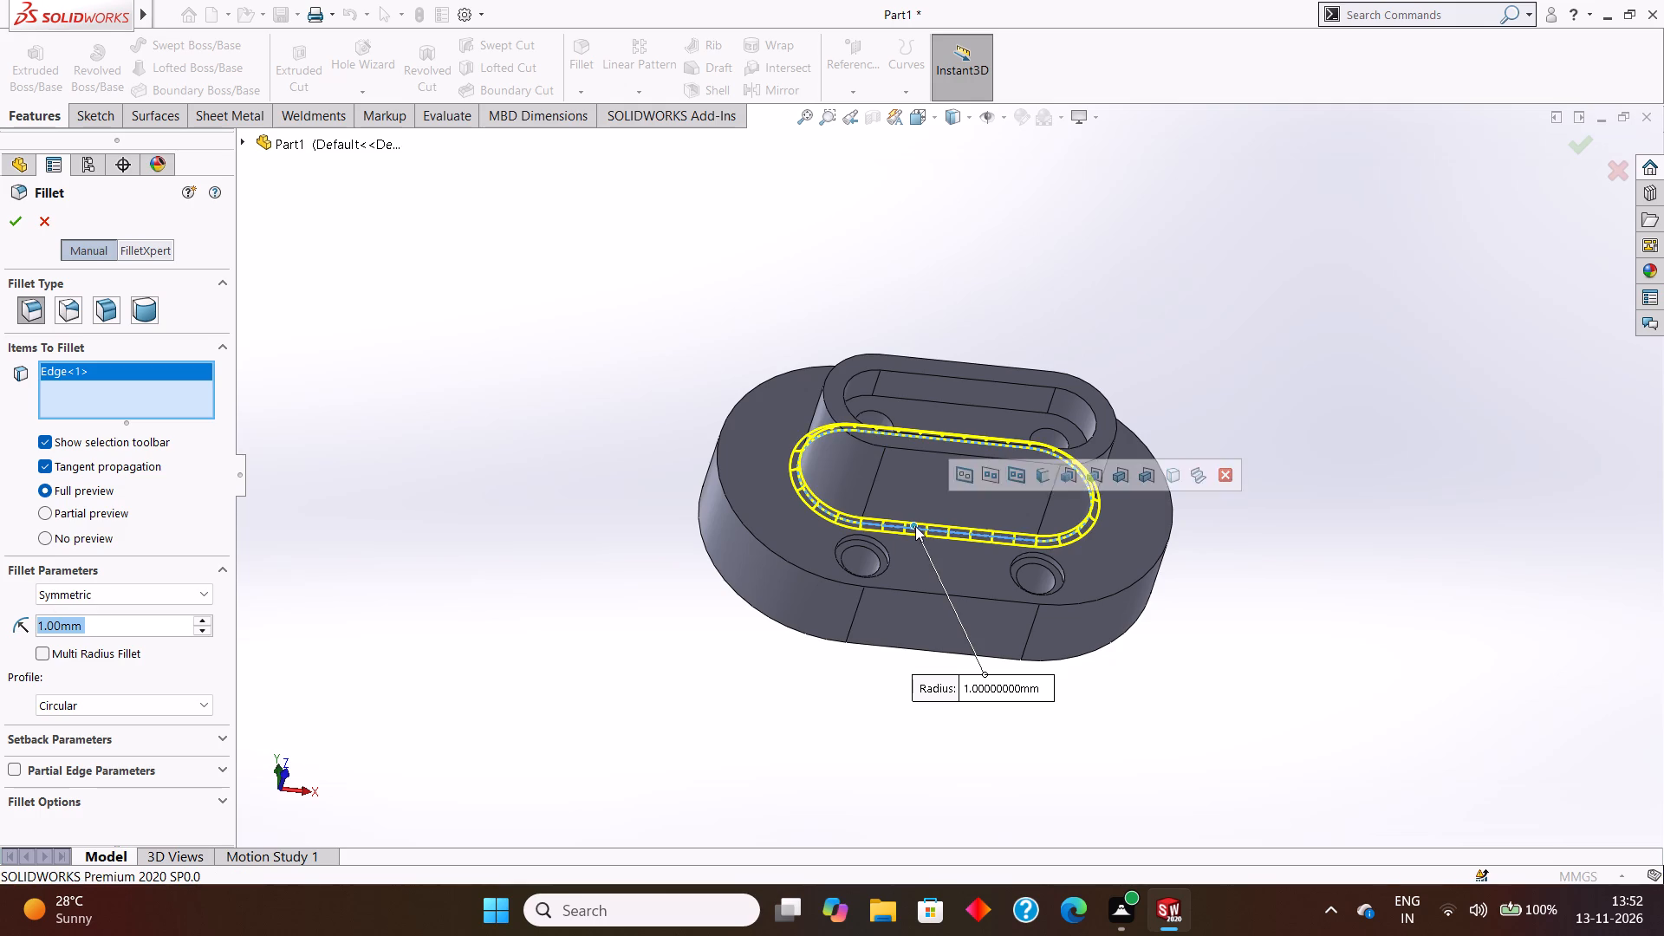
click(919, 593)
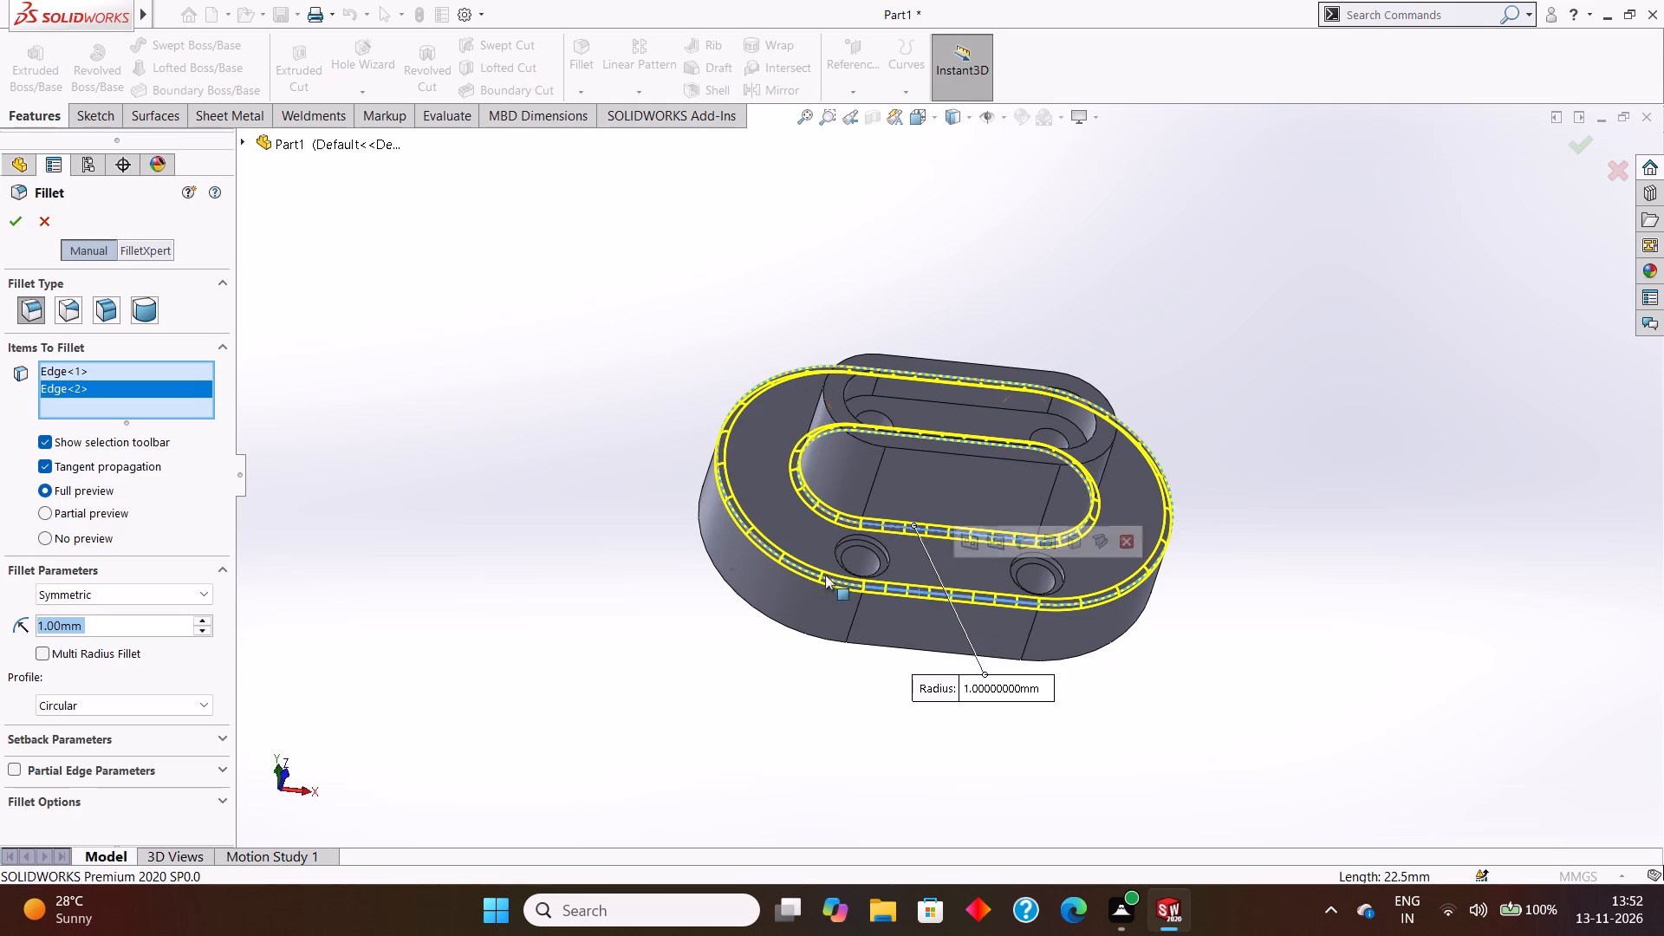
click(6, 223)
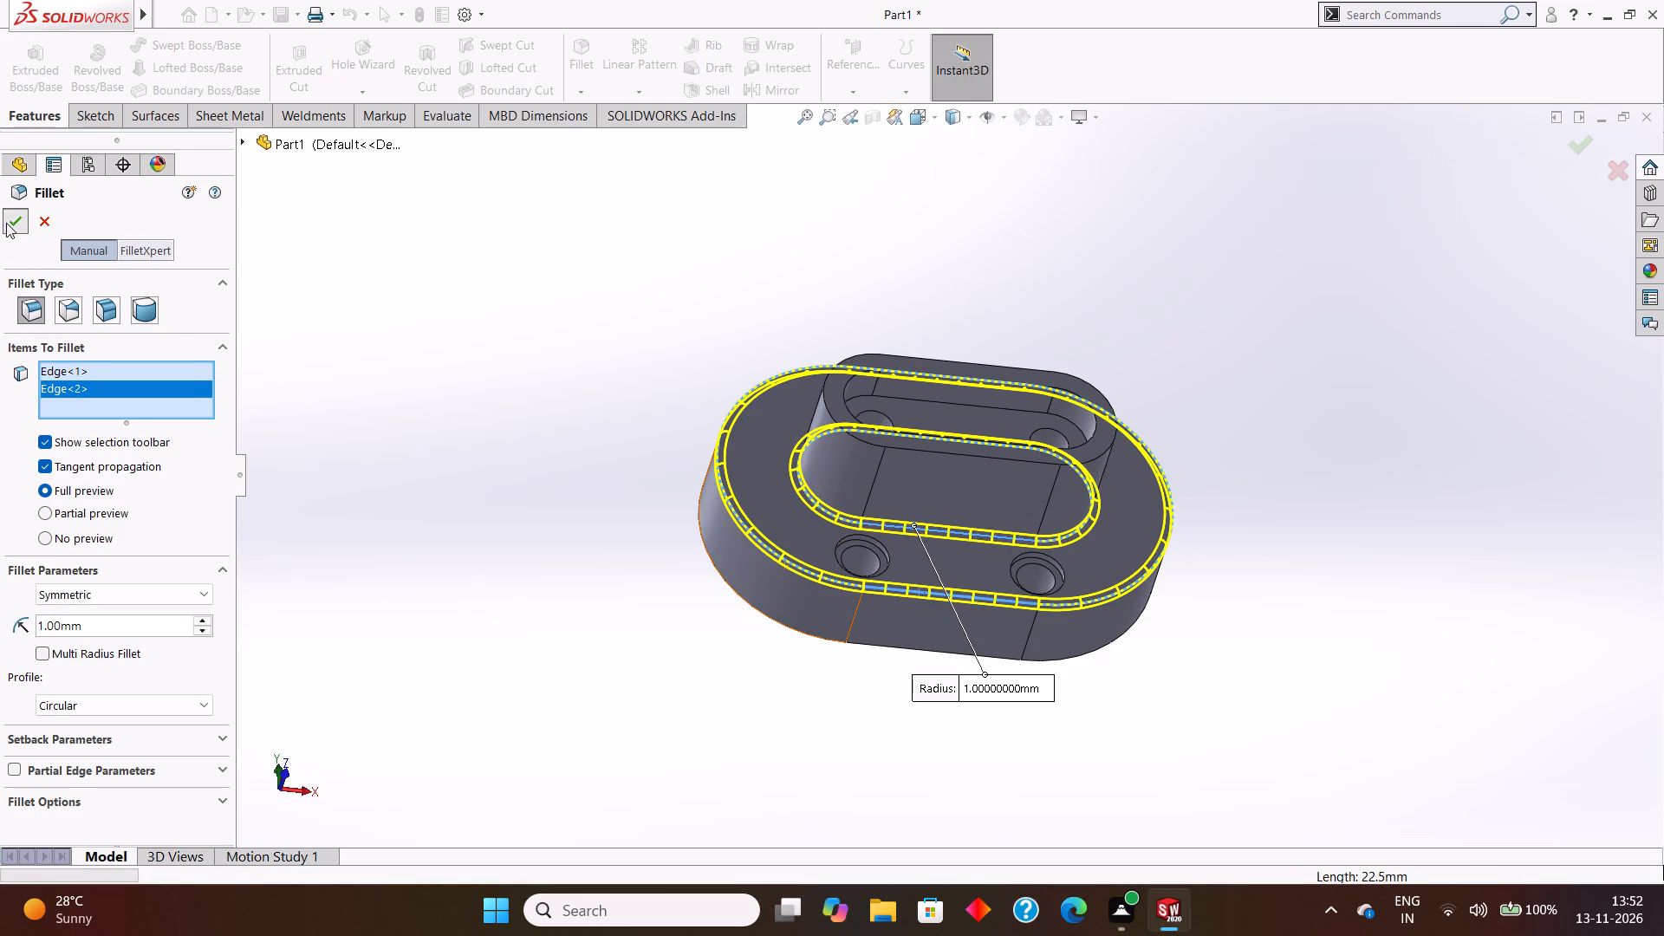
click(402, 285)
Apply a light red colour from the standard palette to the whole part.
middle_drag(498, 314, 483, 254)
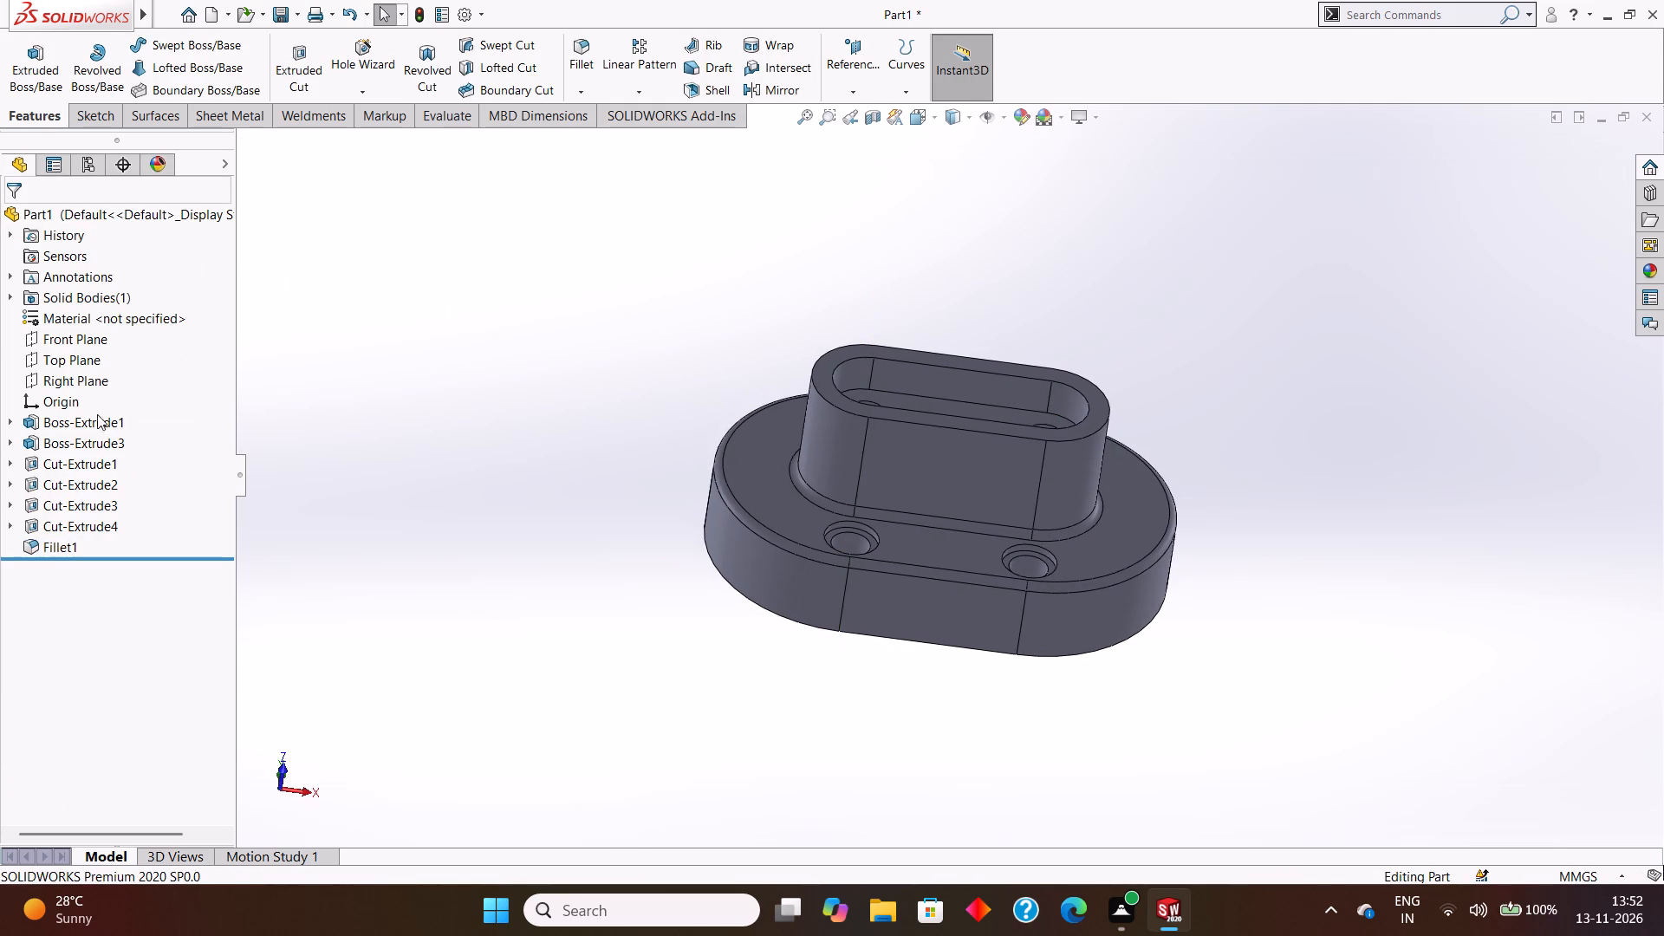
click(1019, 118)
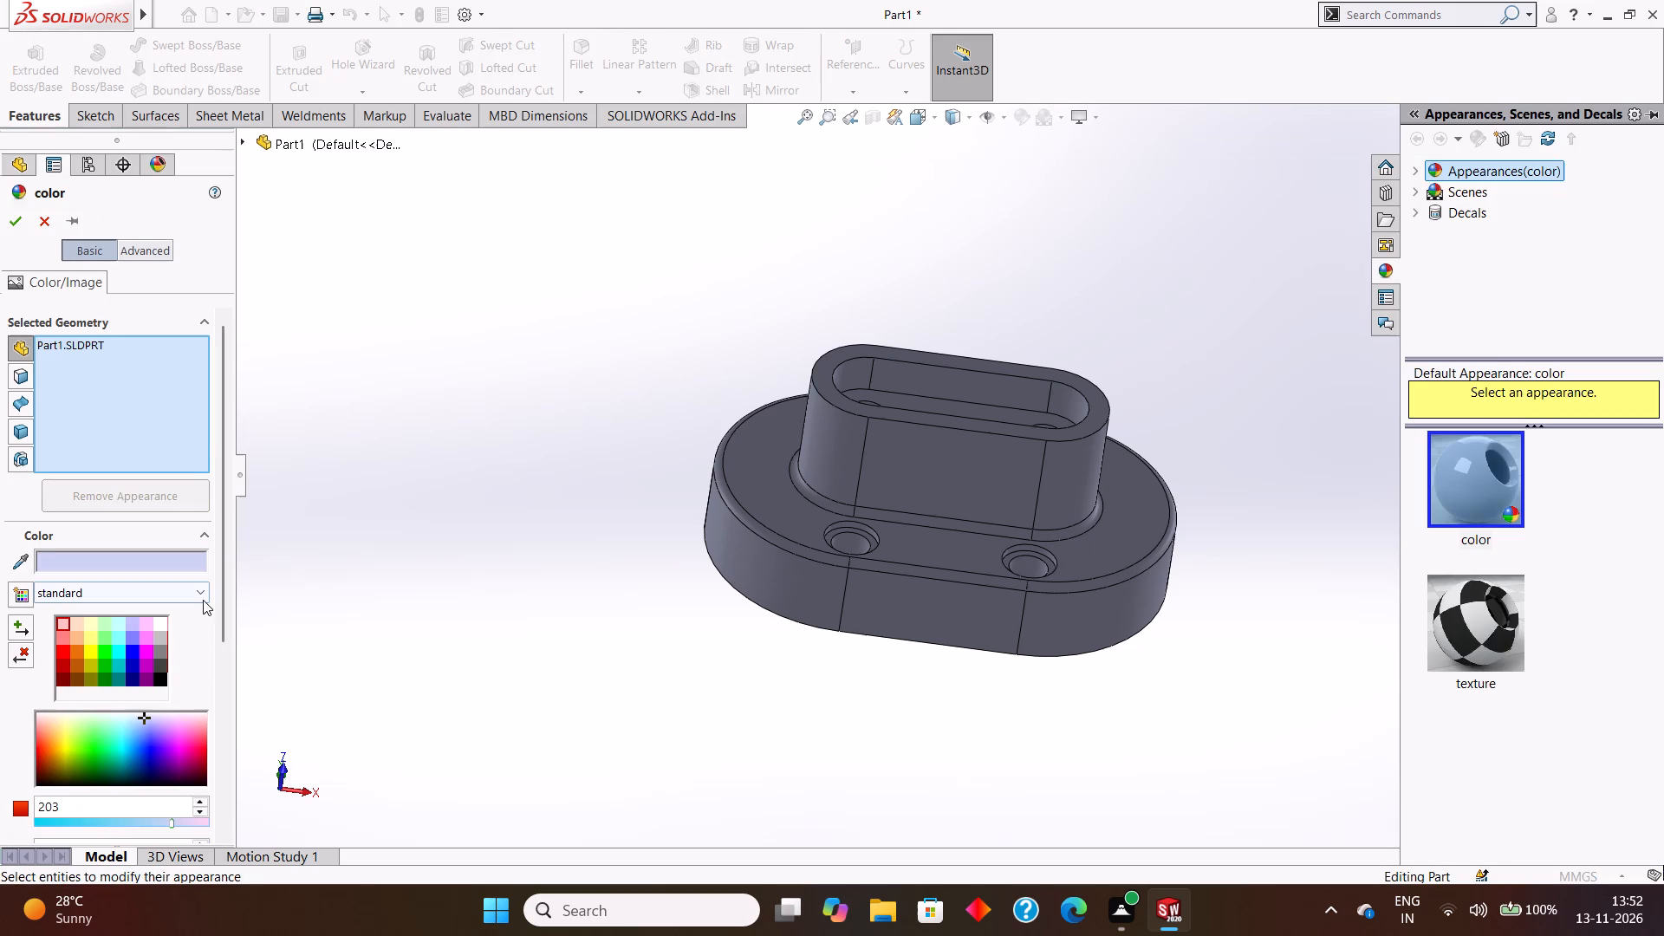
click(60, 637)
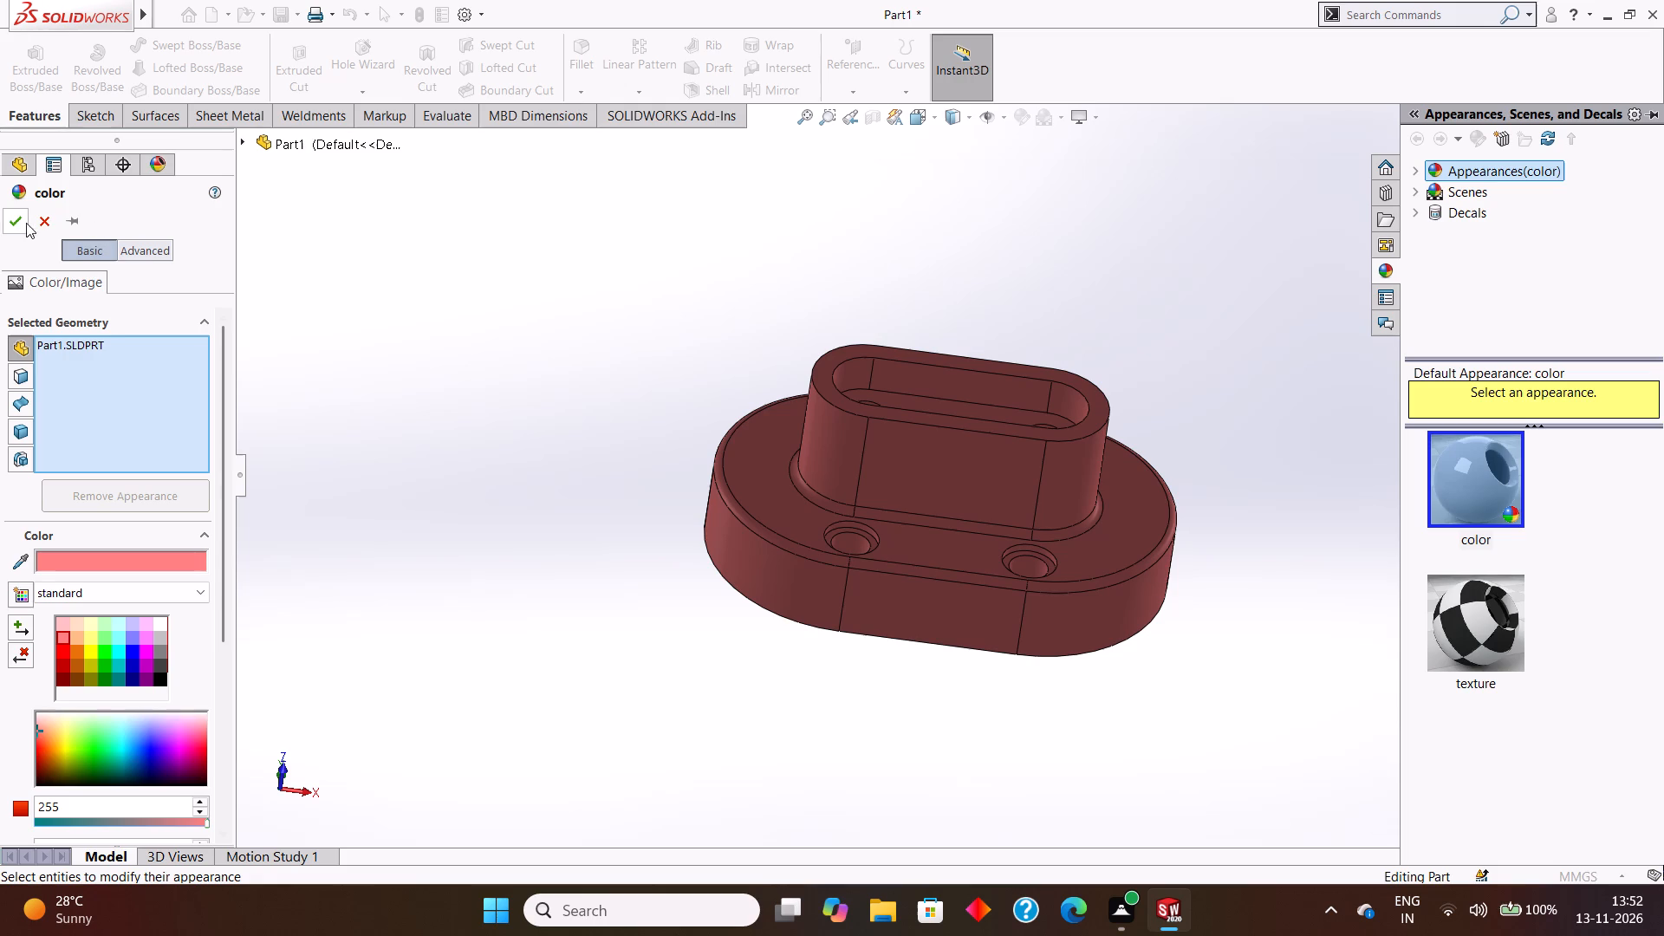
click(12, 218)
click(510, 264)
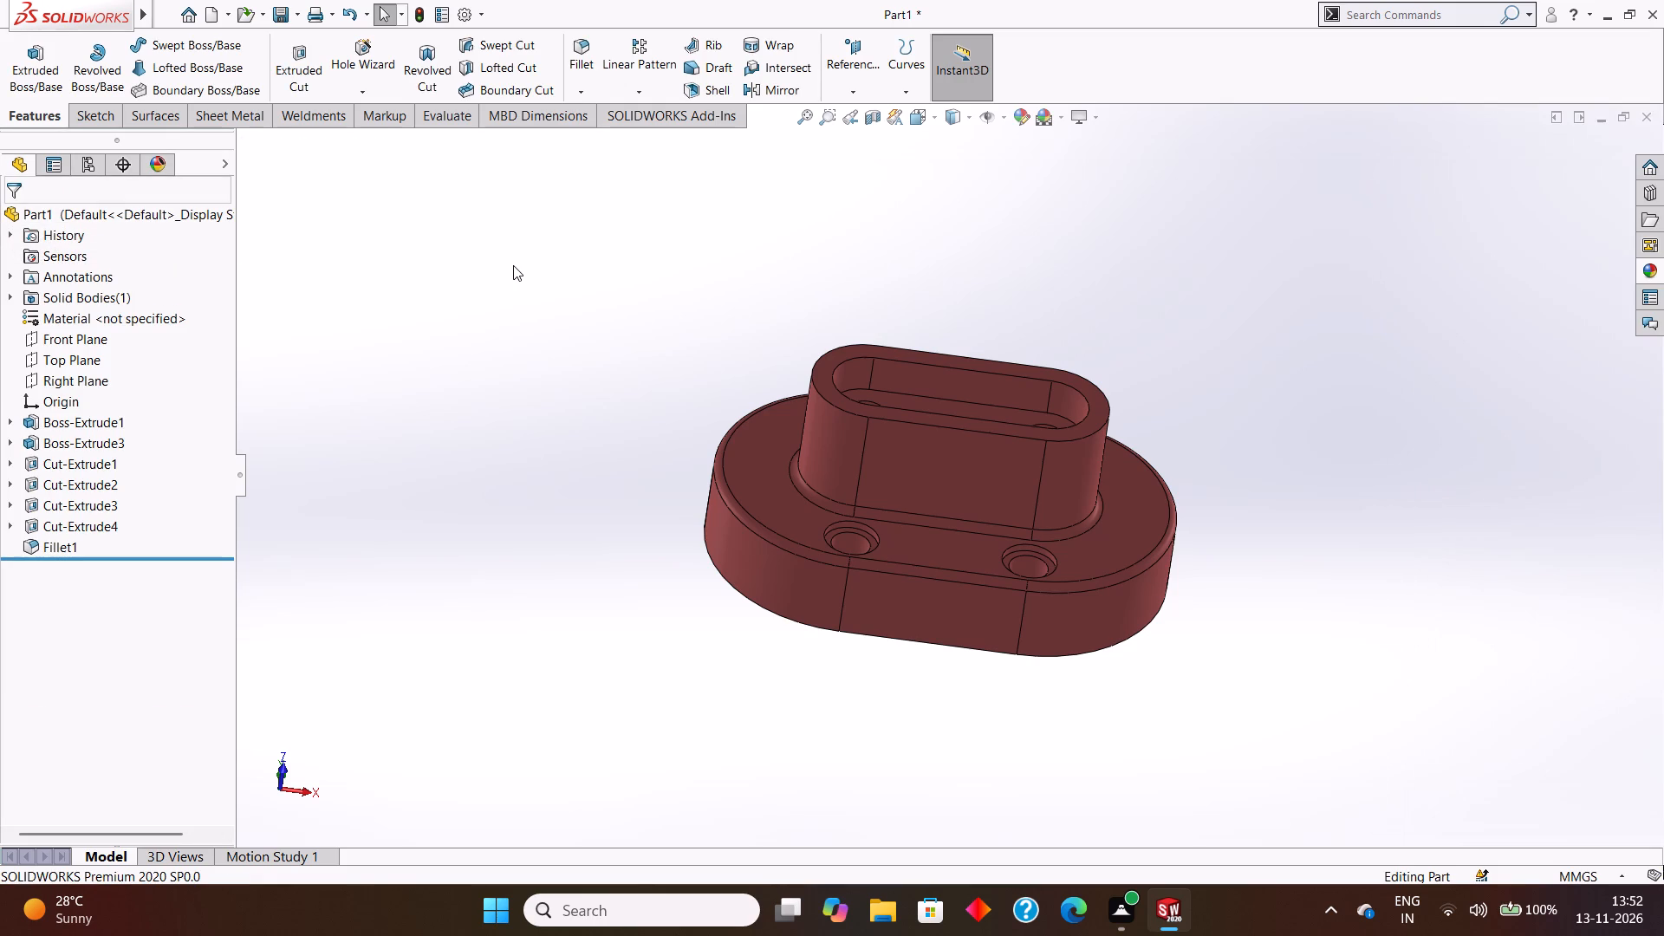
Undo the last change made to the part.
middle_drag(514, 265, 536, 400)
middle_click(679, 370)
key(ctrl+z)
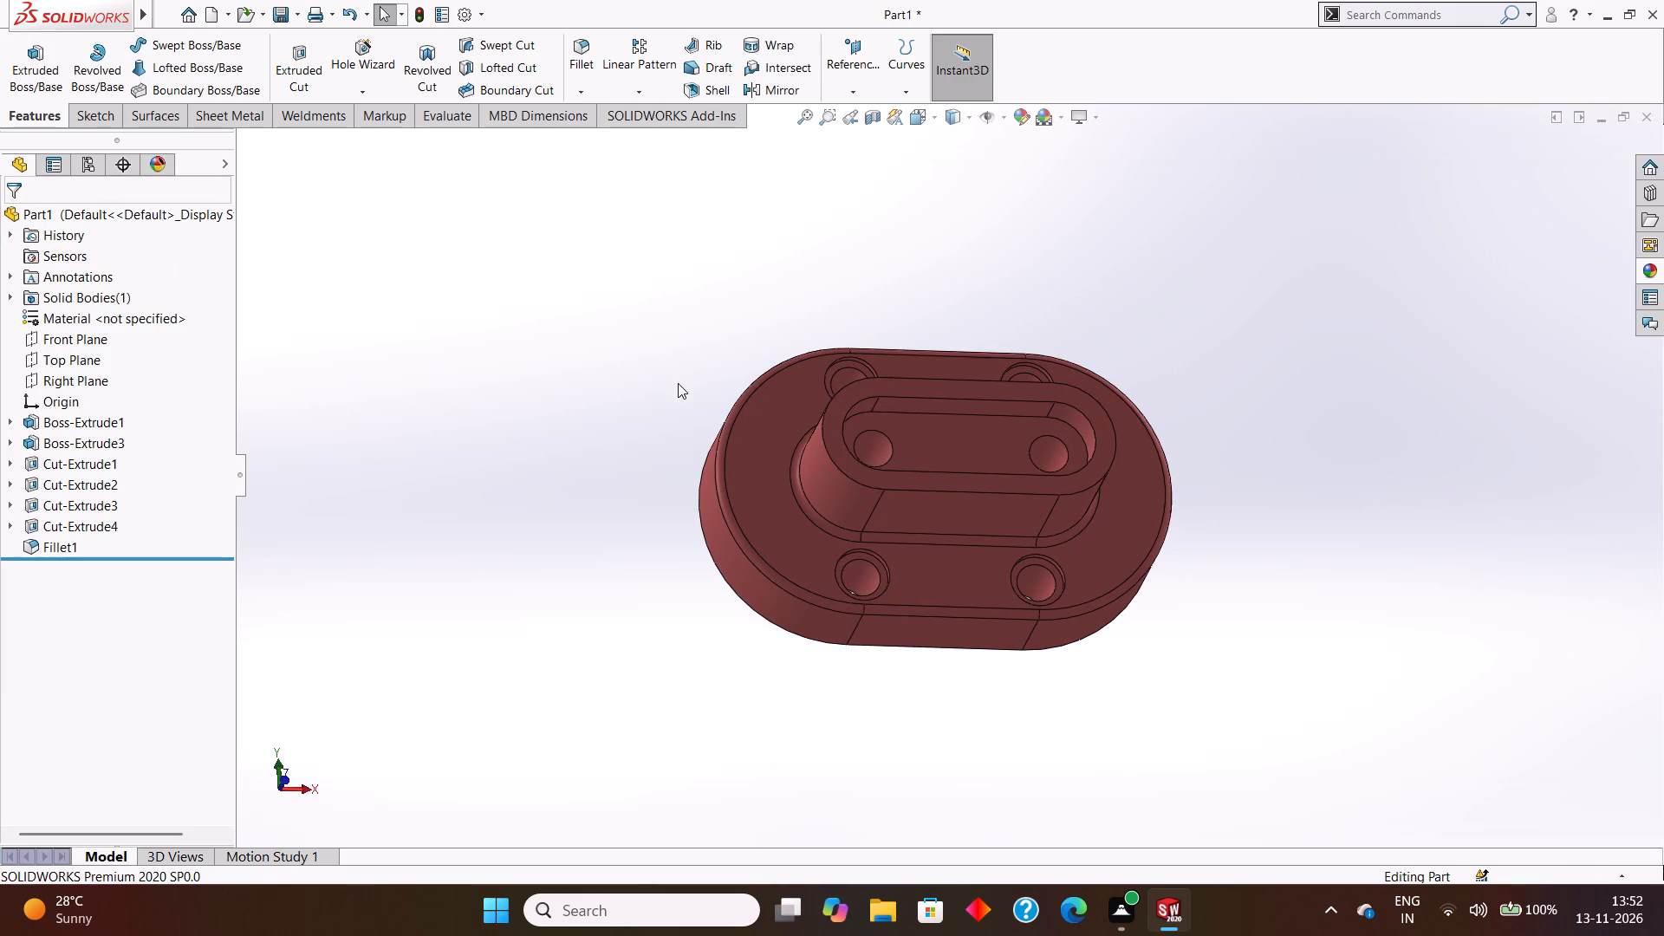
On the flange's upper face, sketch a straight slot about 26 mm wide between the two pocket-floor hole centres.
click(756, 465)
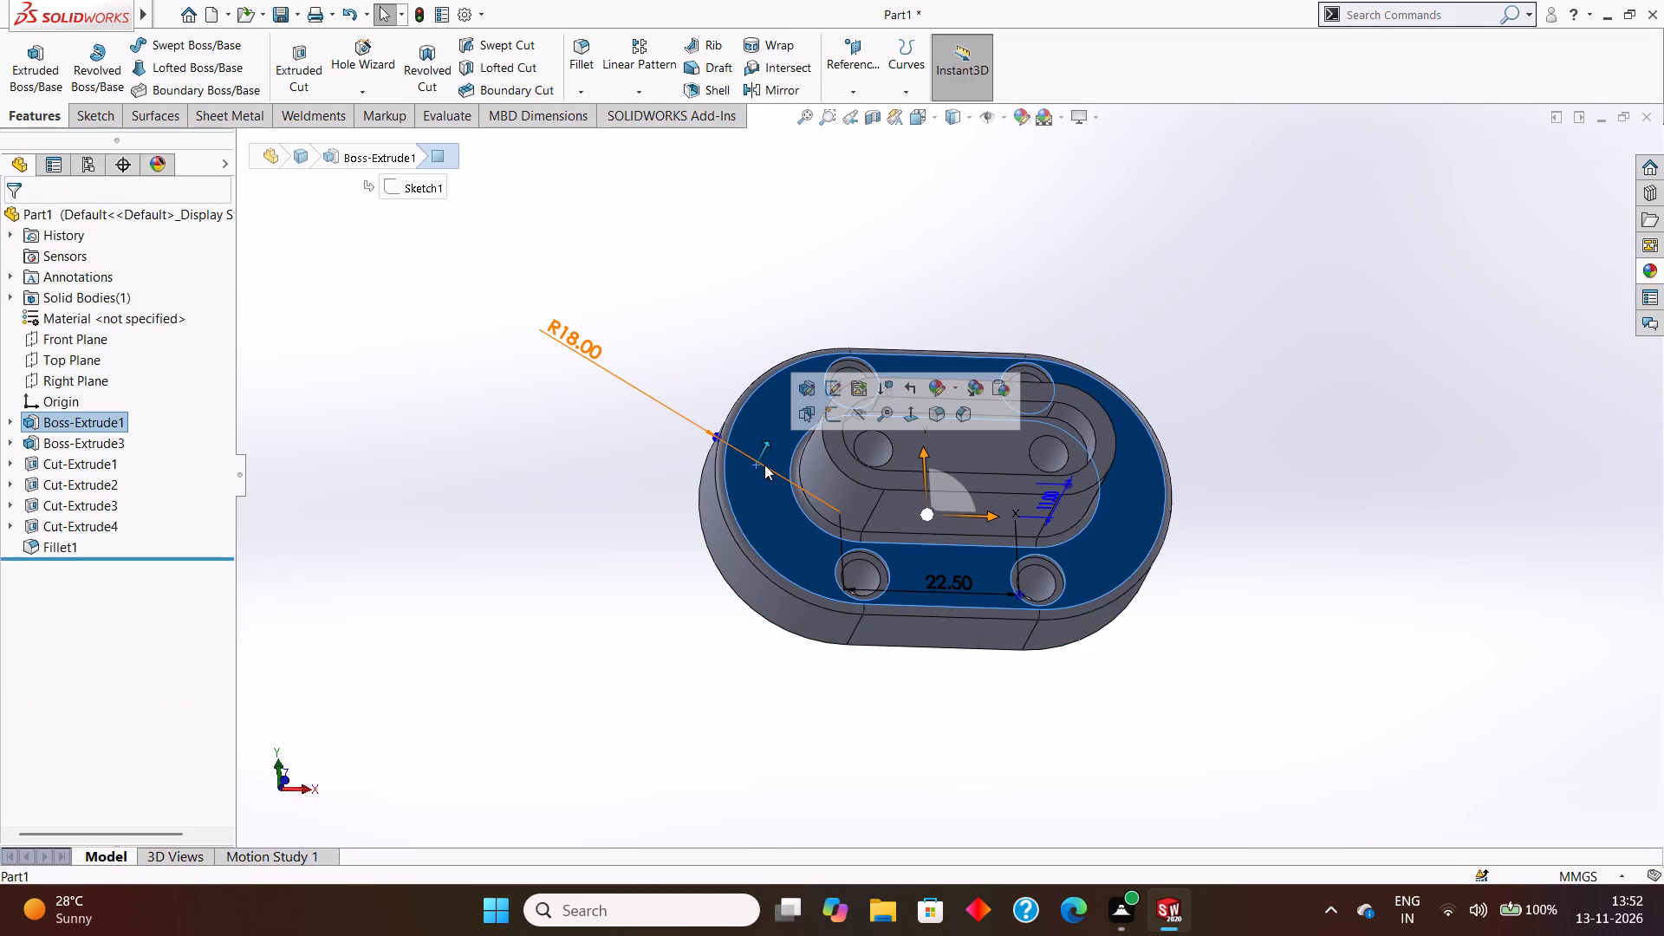
key(ctrl+8)
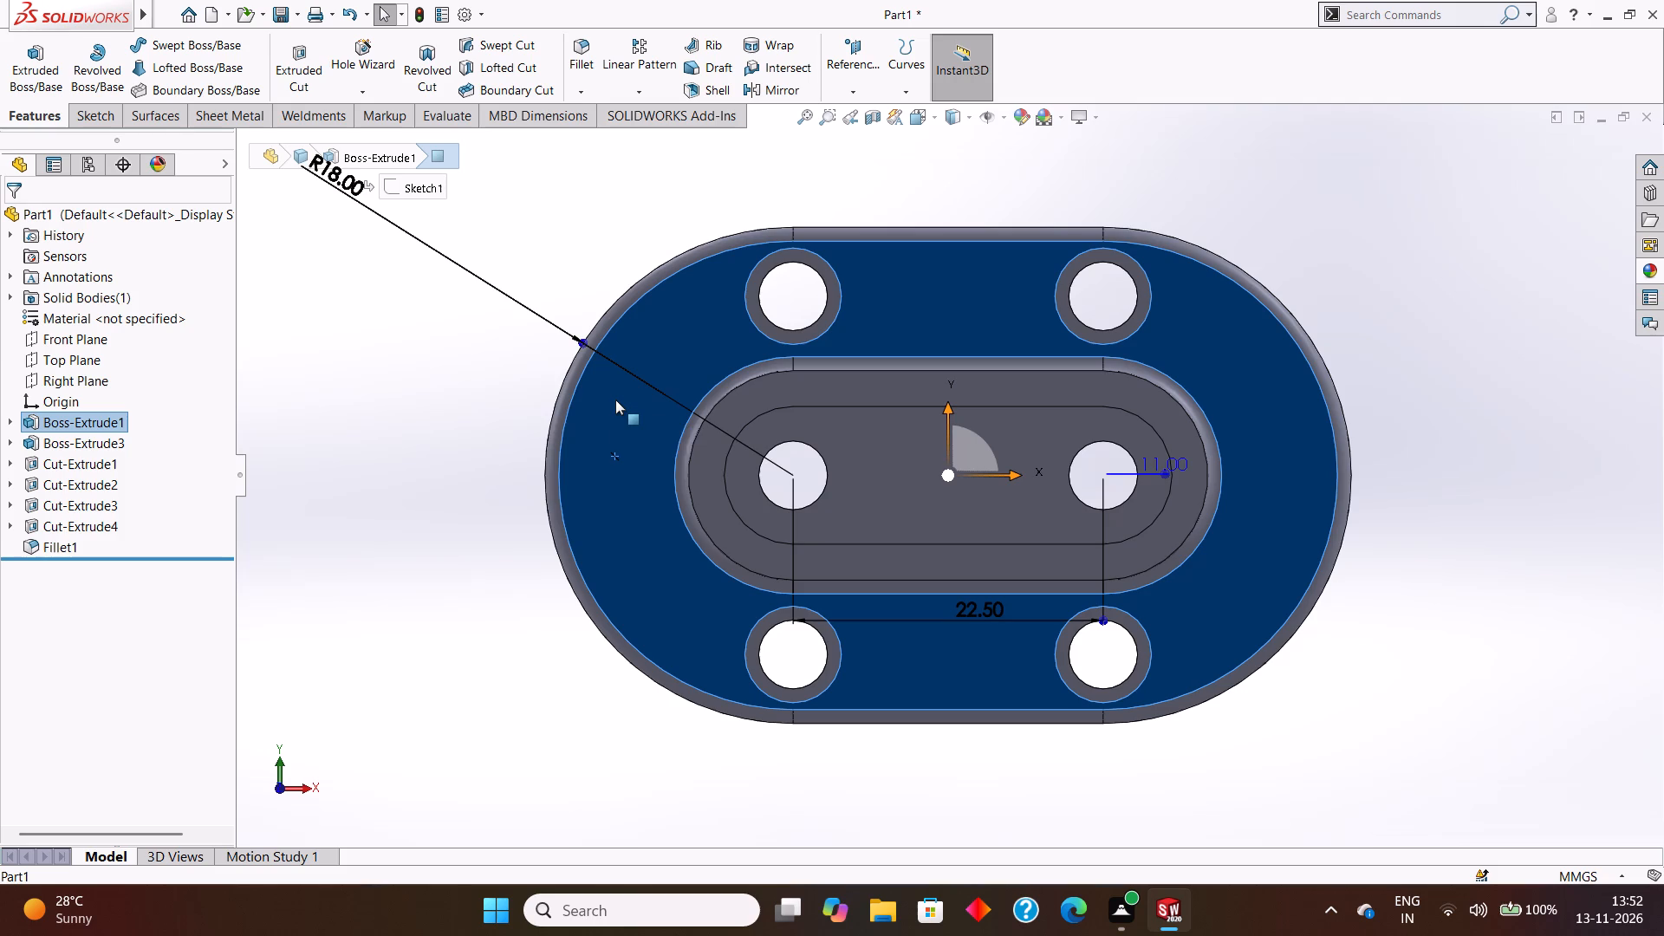
right_click(615, 400)
click(653, 380)
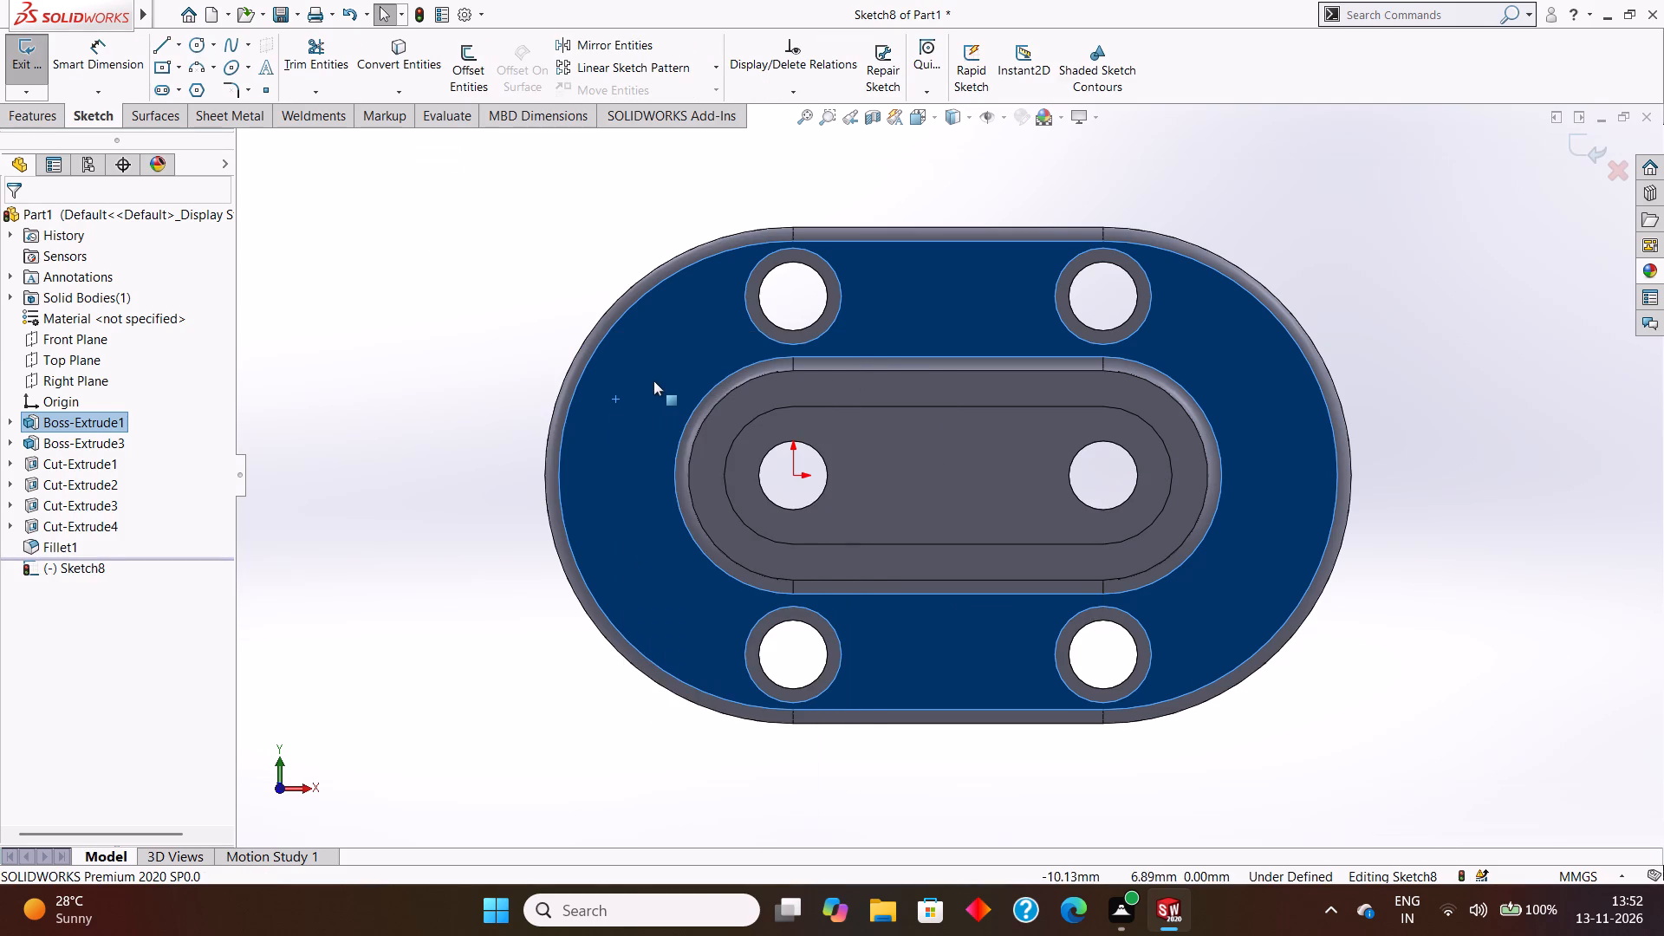
key(Escape)
key(Escape)
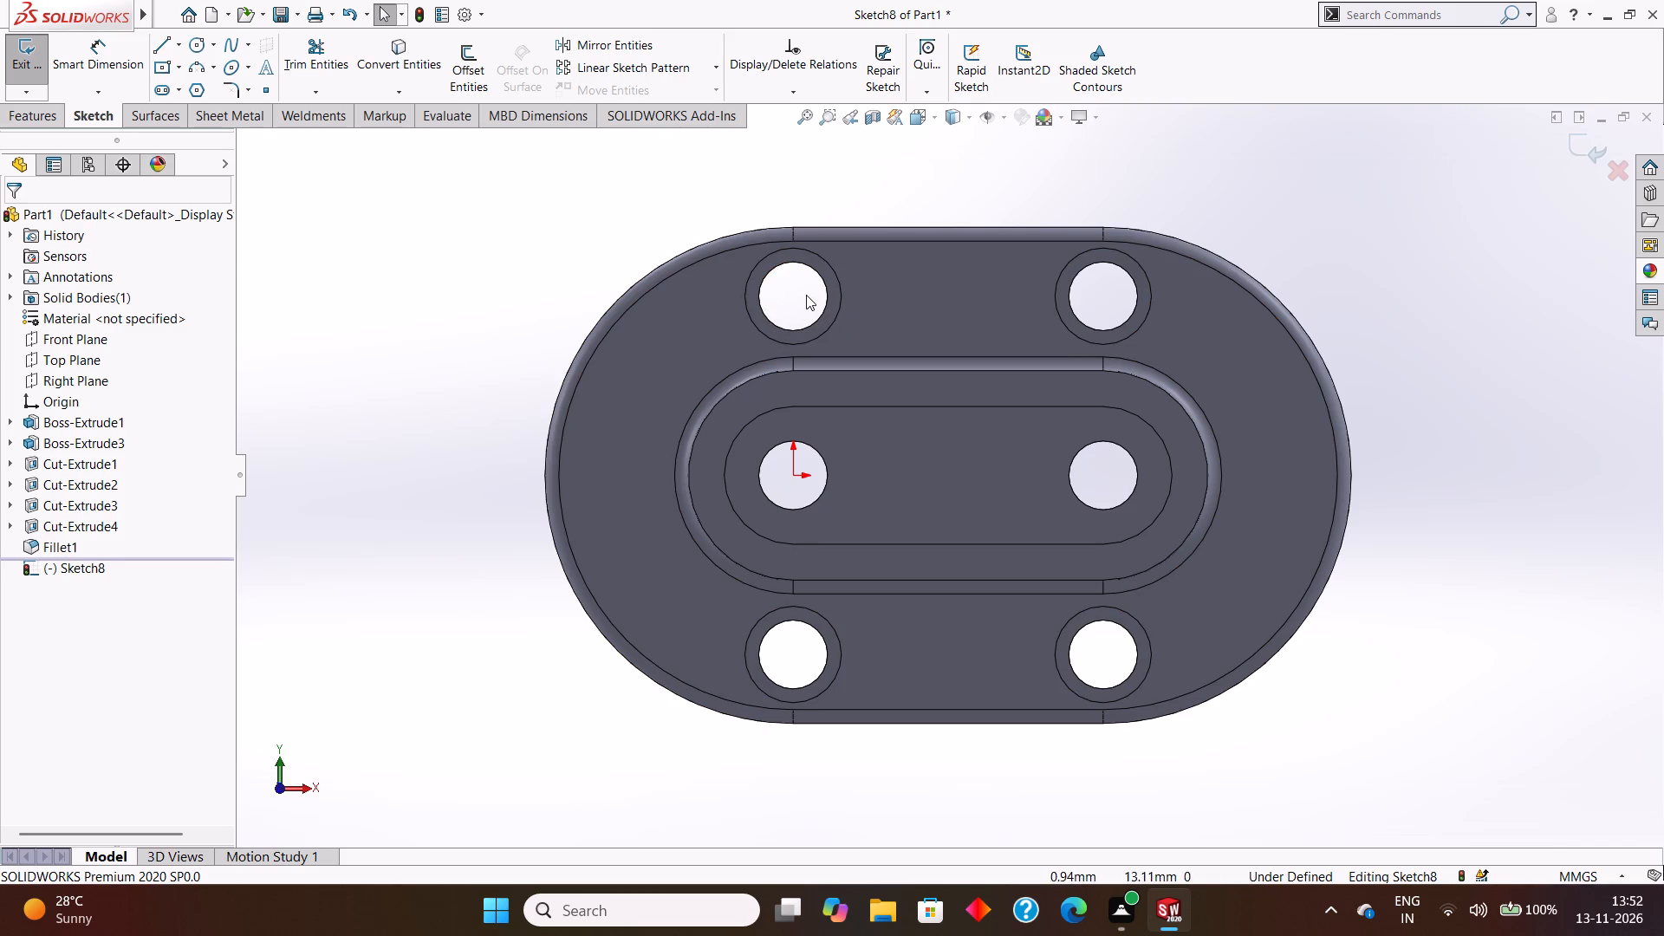
scroll(806, 295, up, 1)
scroll(809, 402, up, 1)
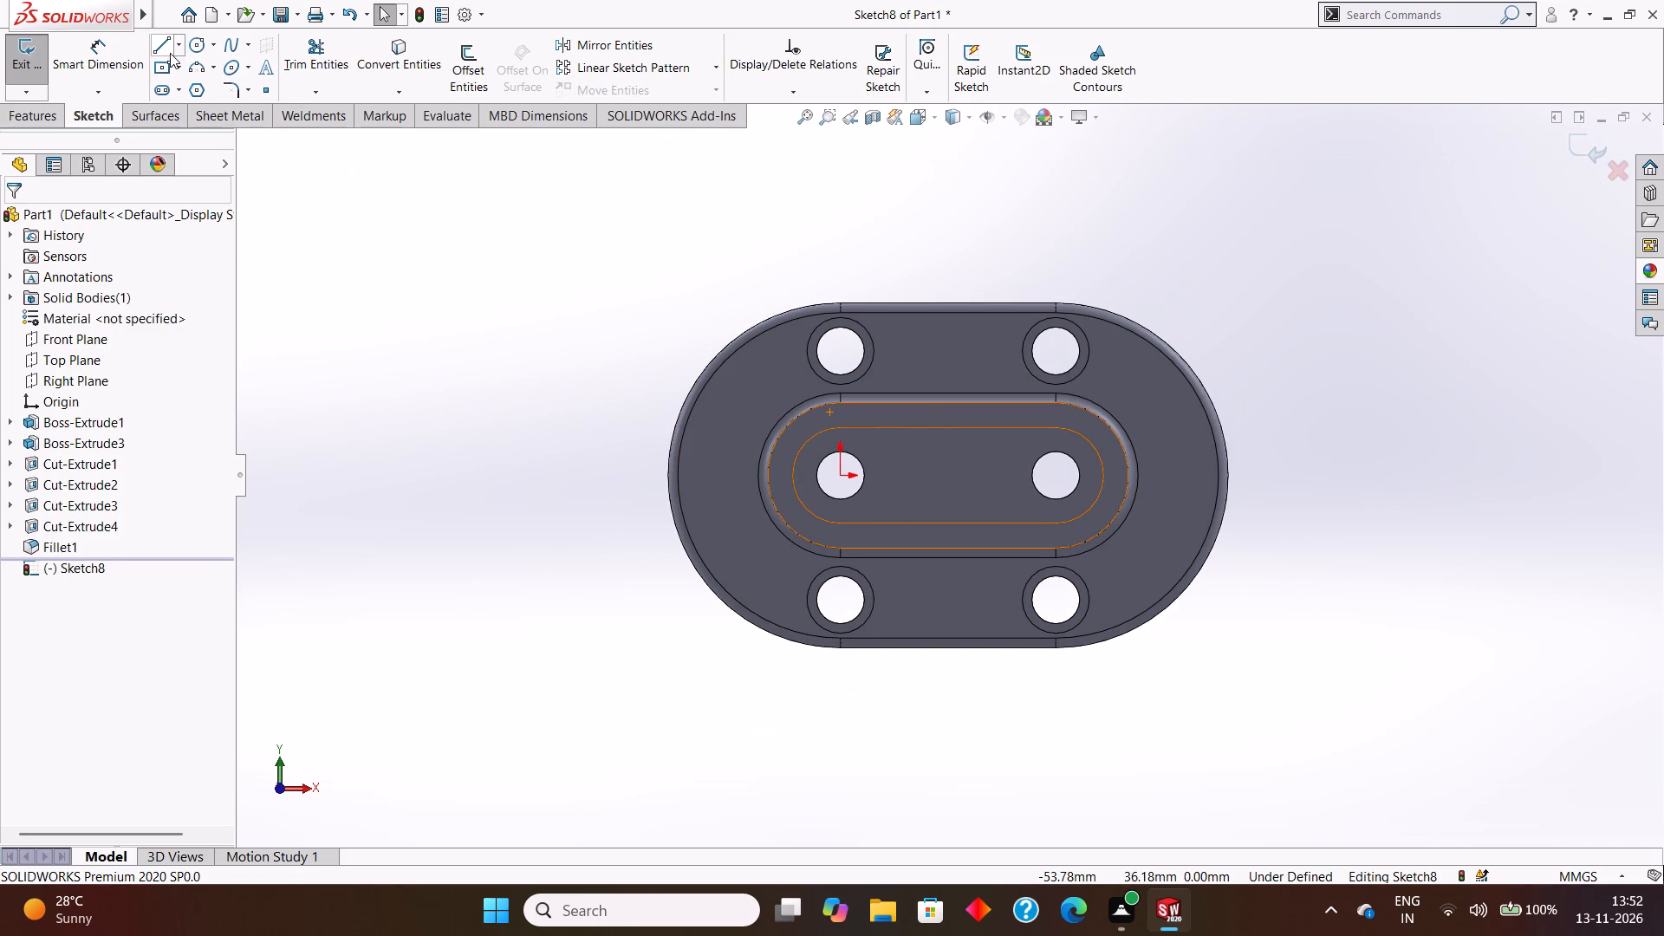
click(180, 86)
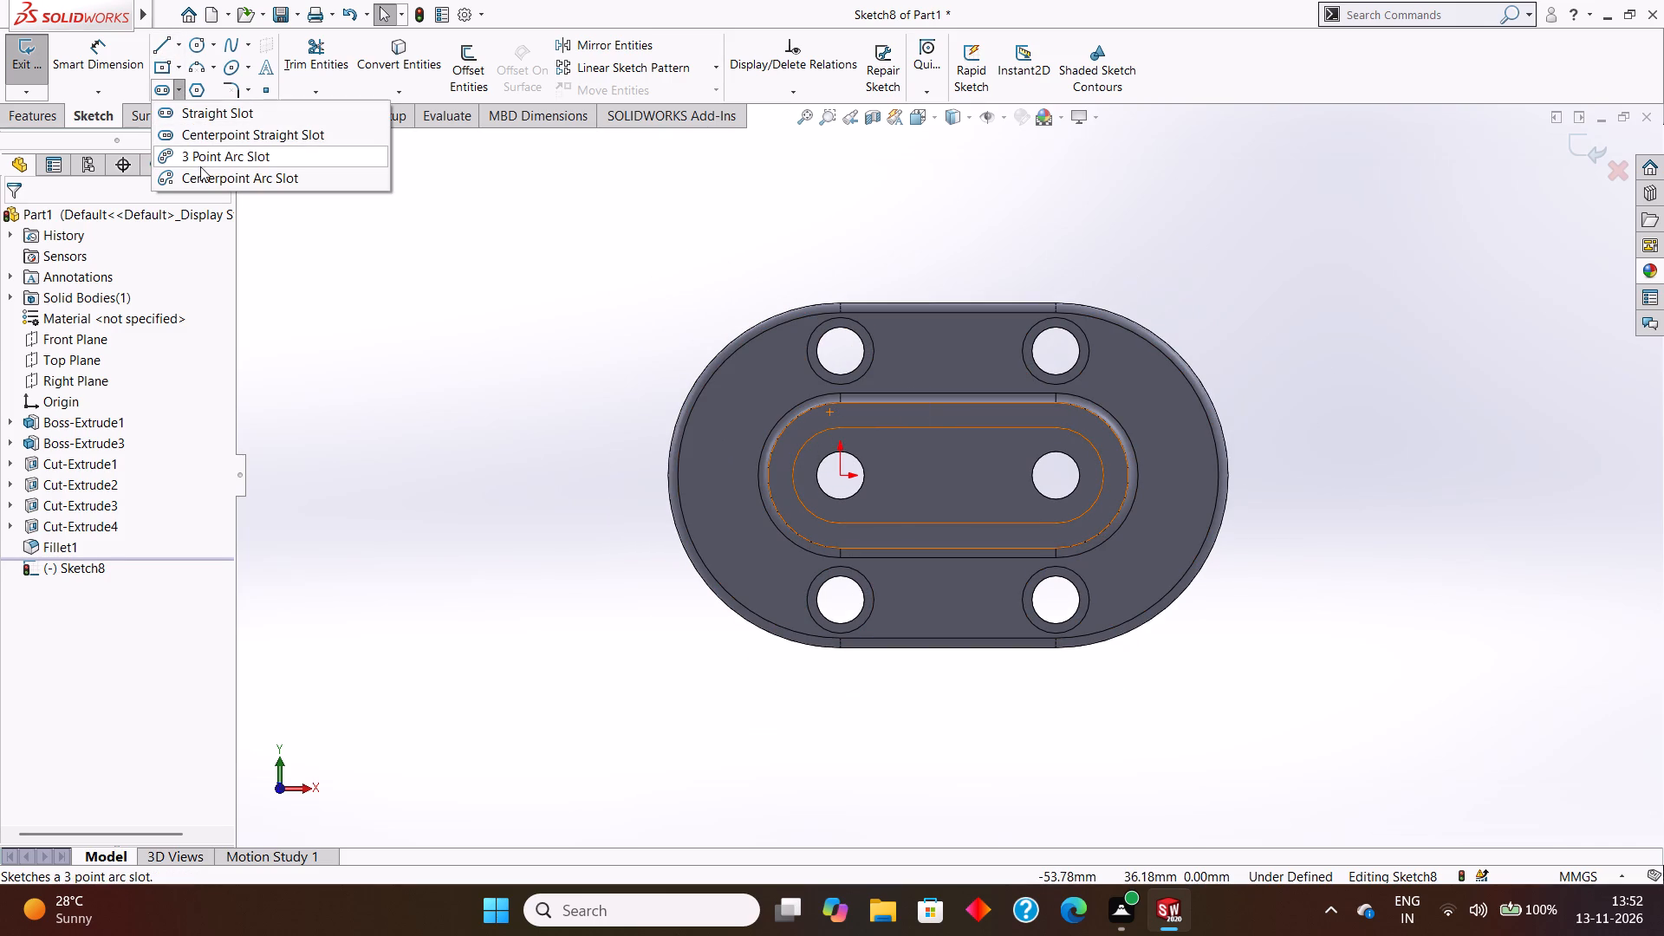
click(206, 114)
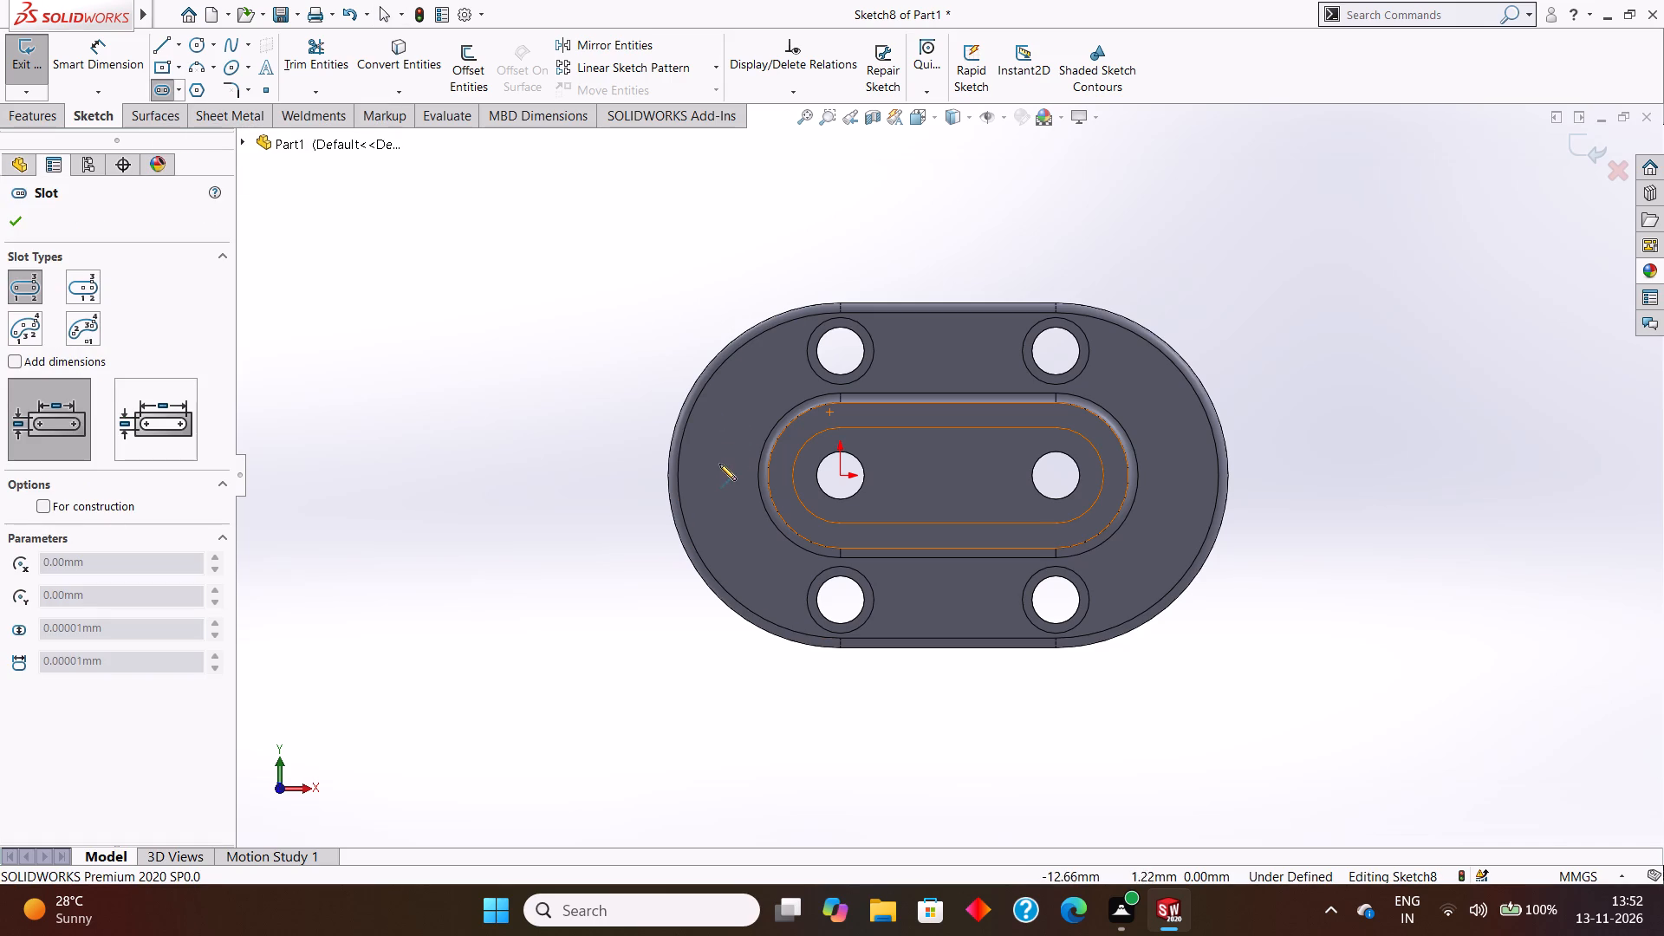
click(842, 475)
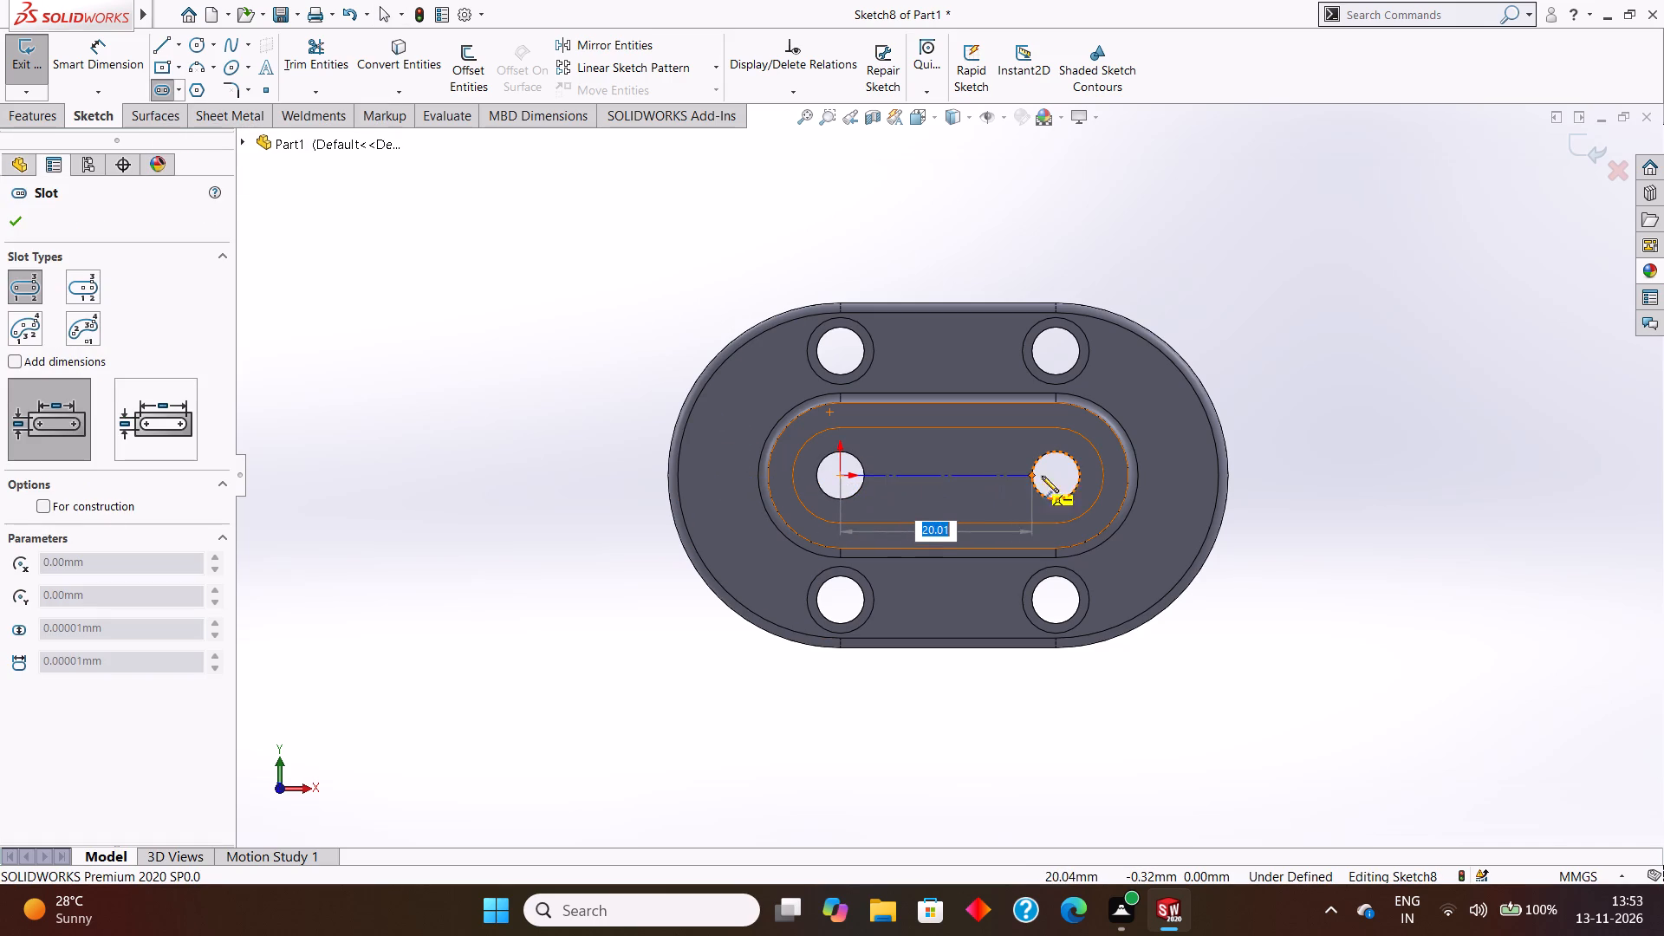
click(1056, 472)
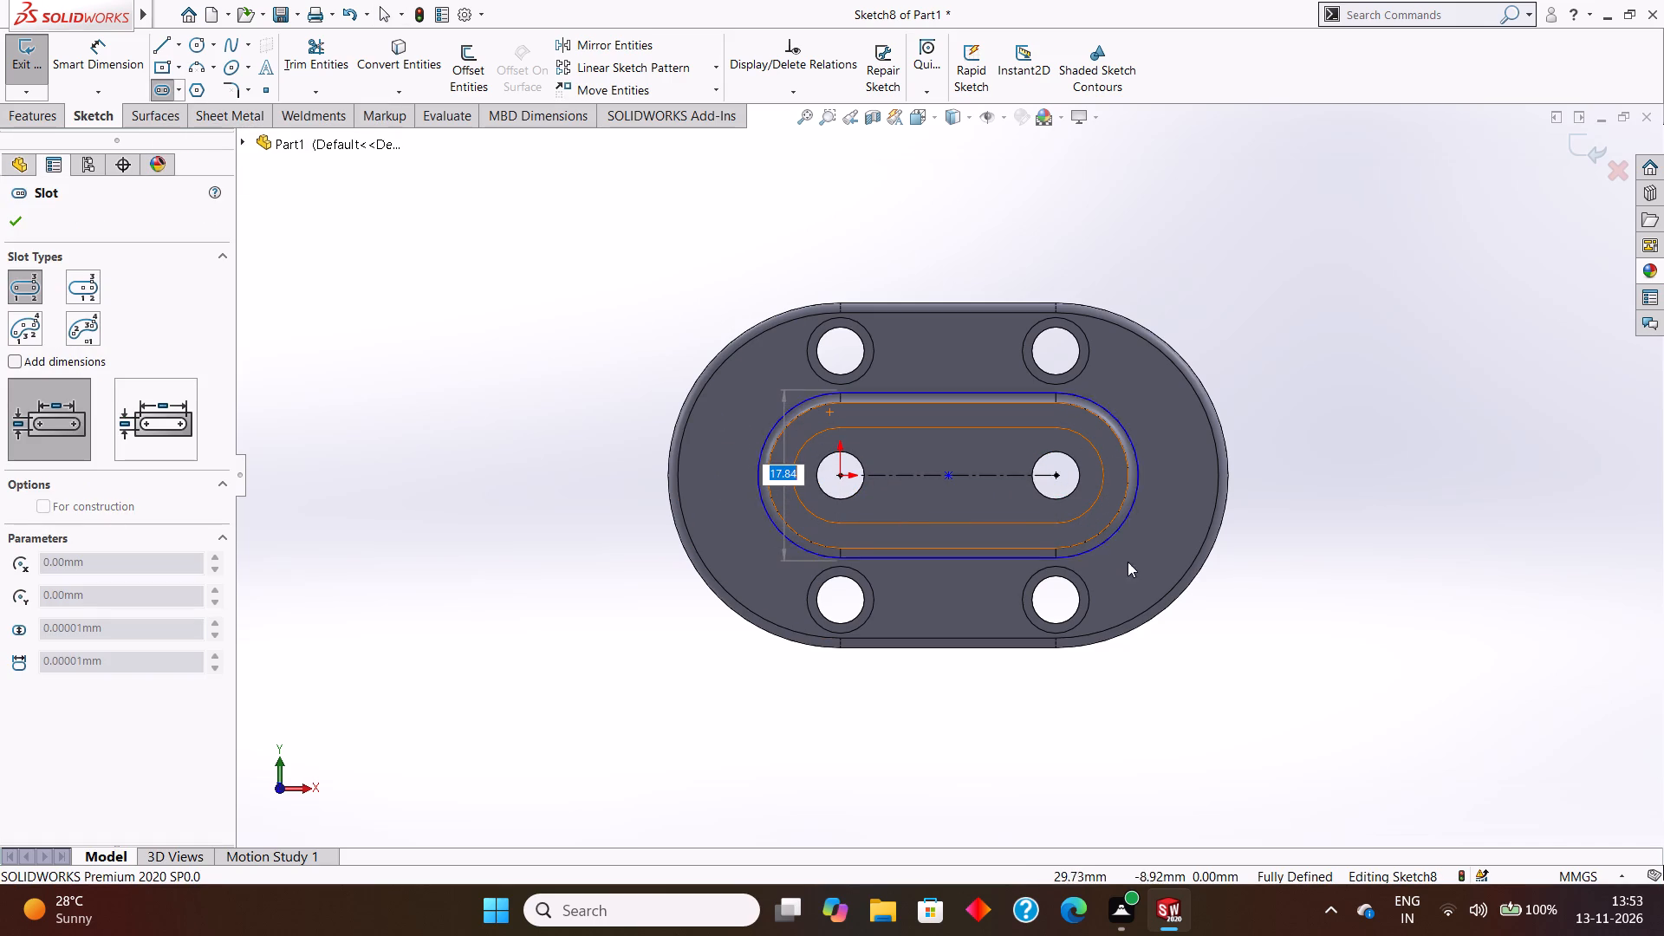
click(1206, 601)
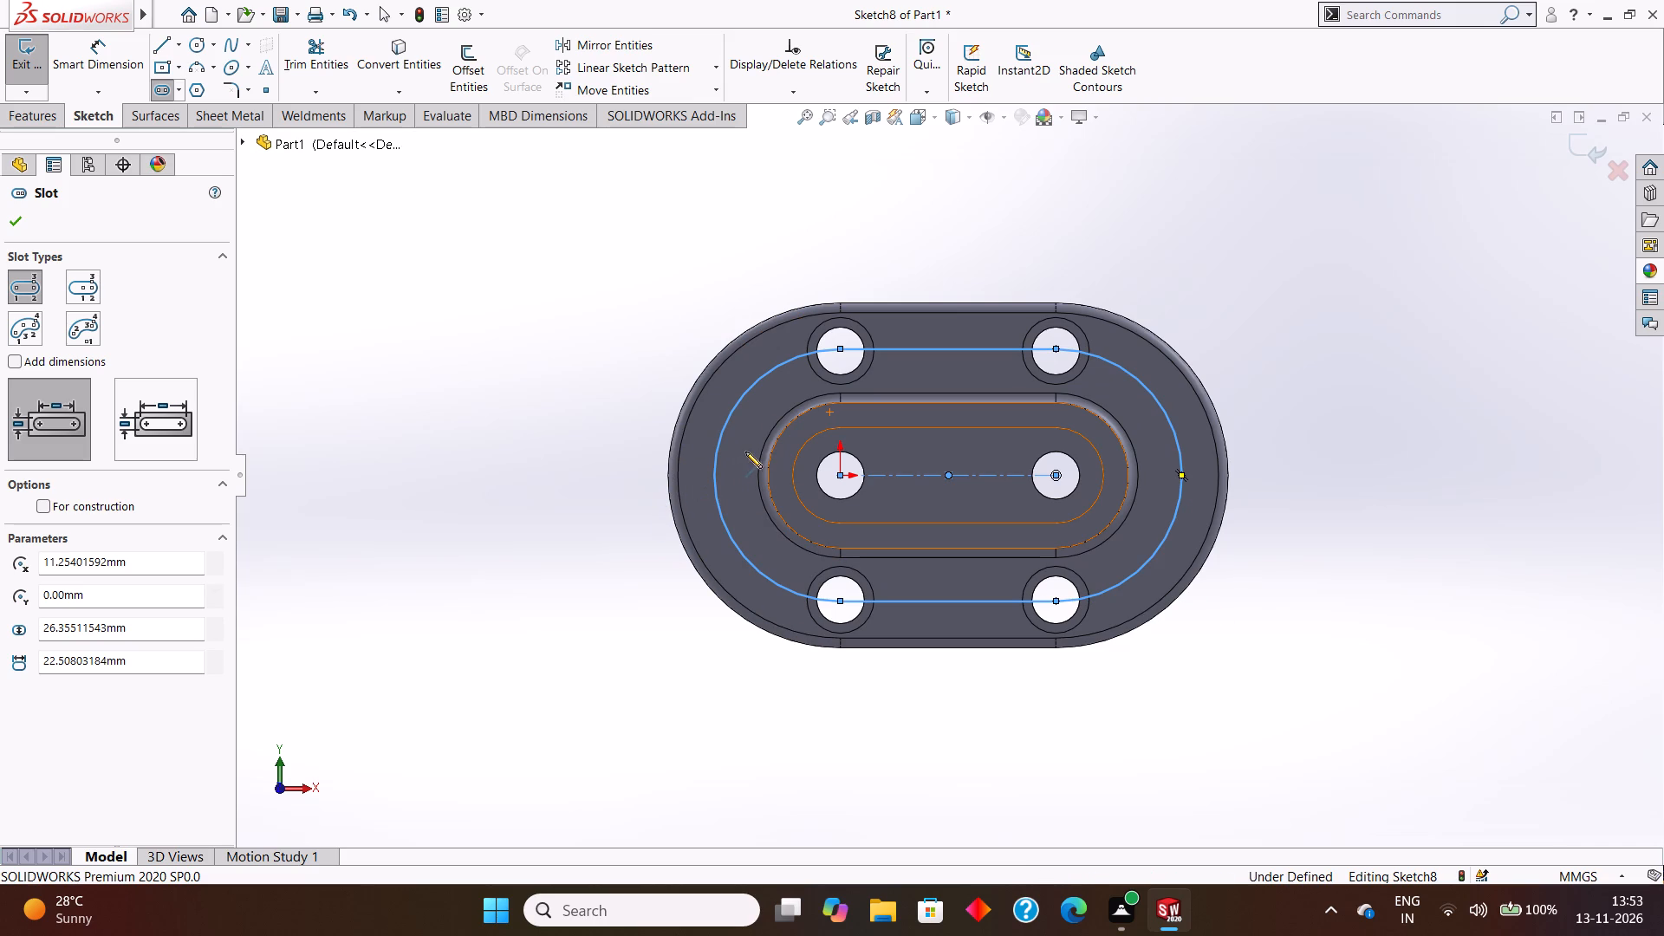
key(Escape)
key(Escape)
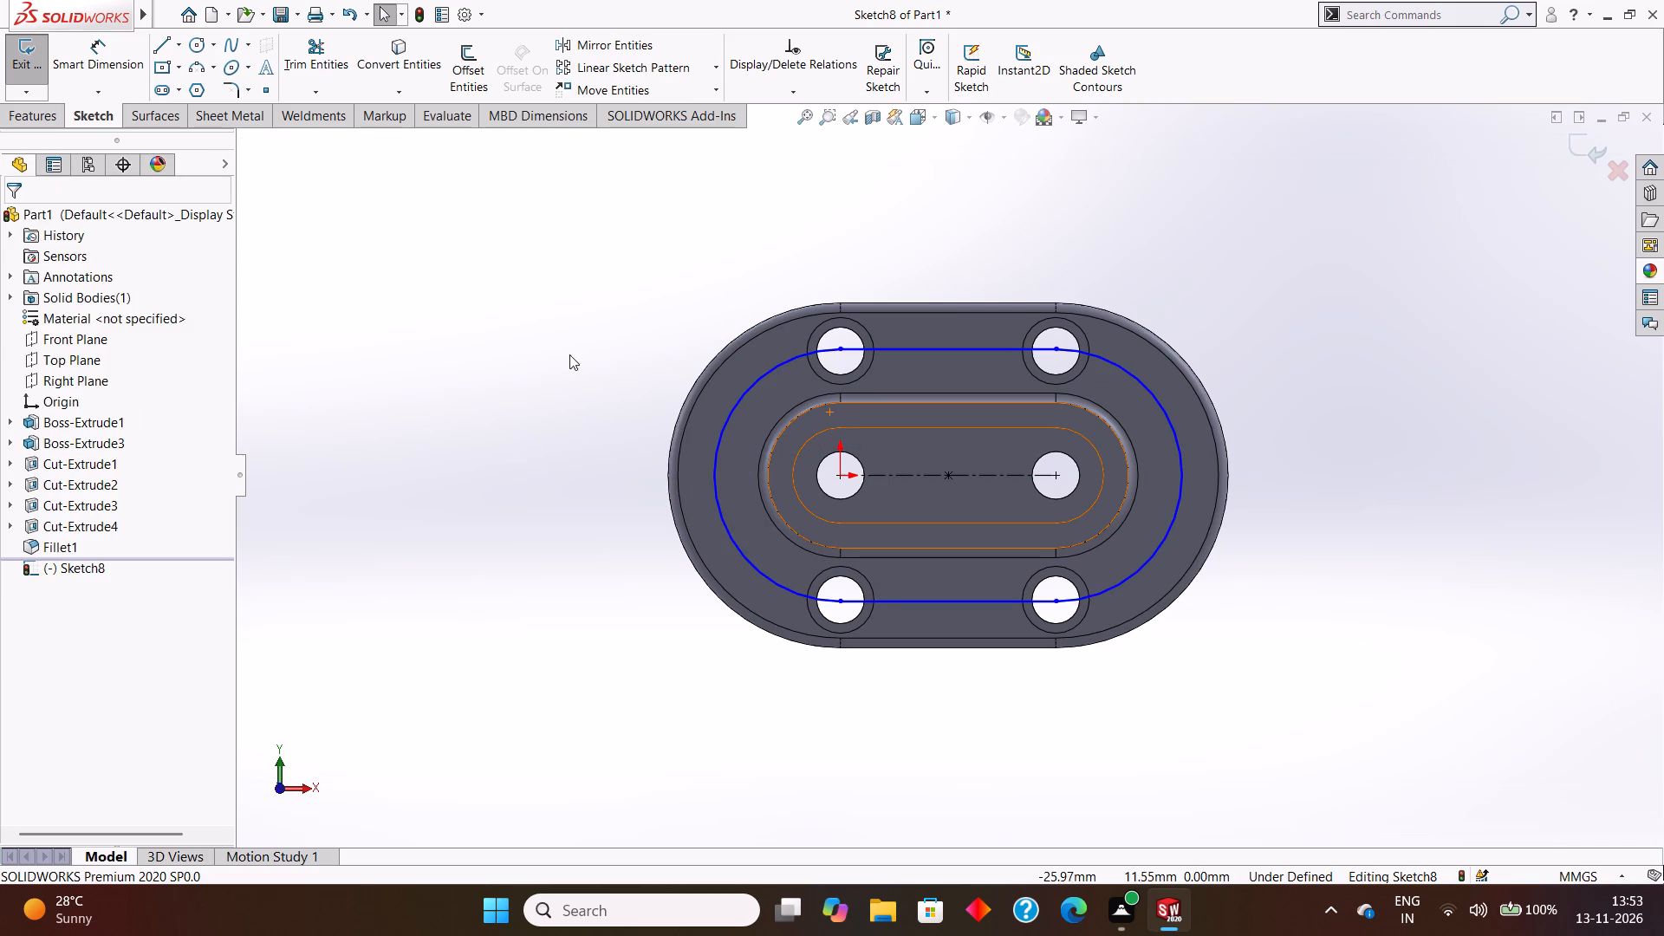
key(Escape)
Dimension the slot's end arc with a 13 mm radius.
click(101, 52)
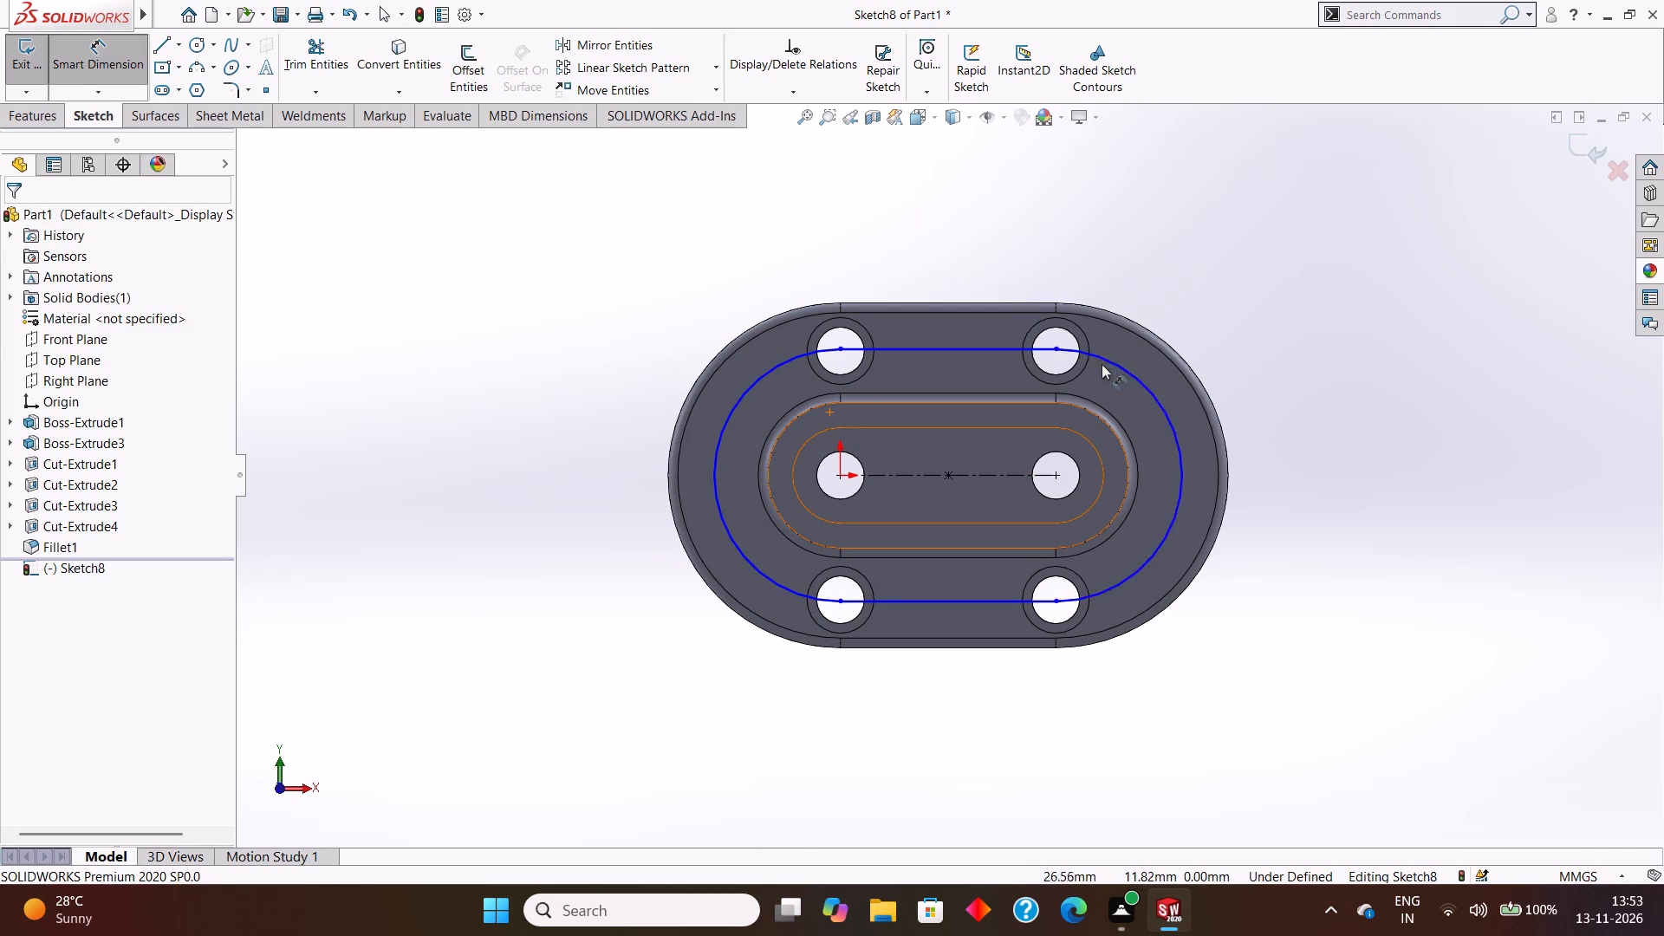
drag(1120, 364, 1129, 360)
click(1231, 301)
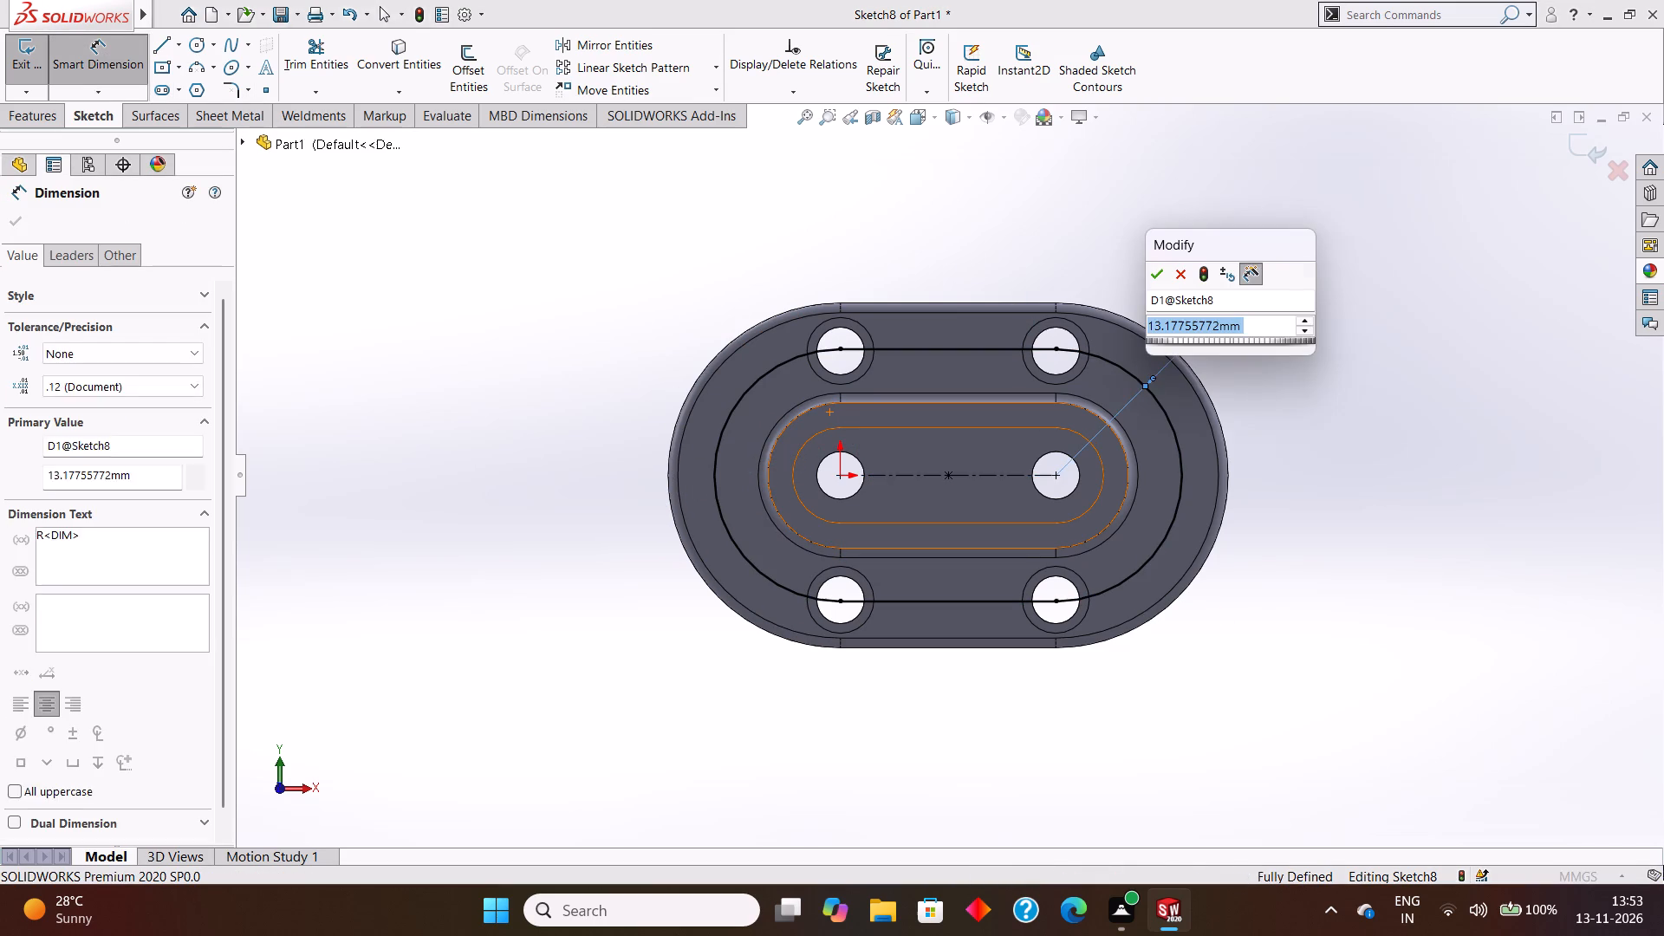
key(BackSpace)
text(13)
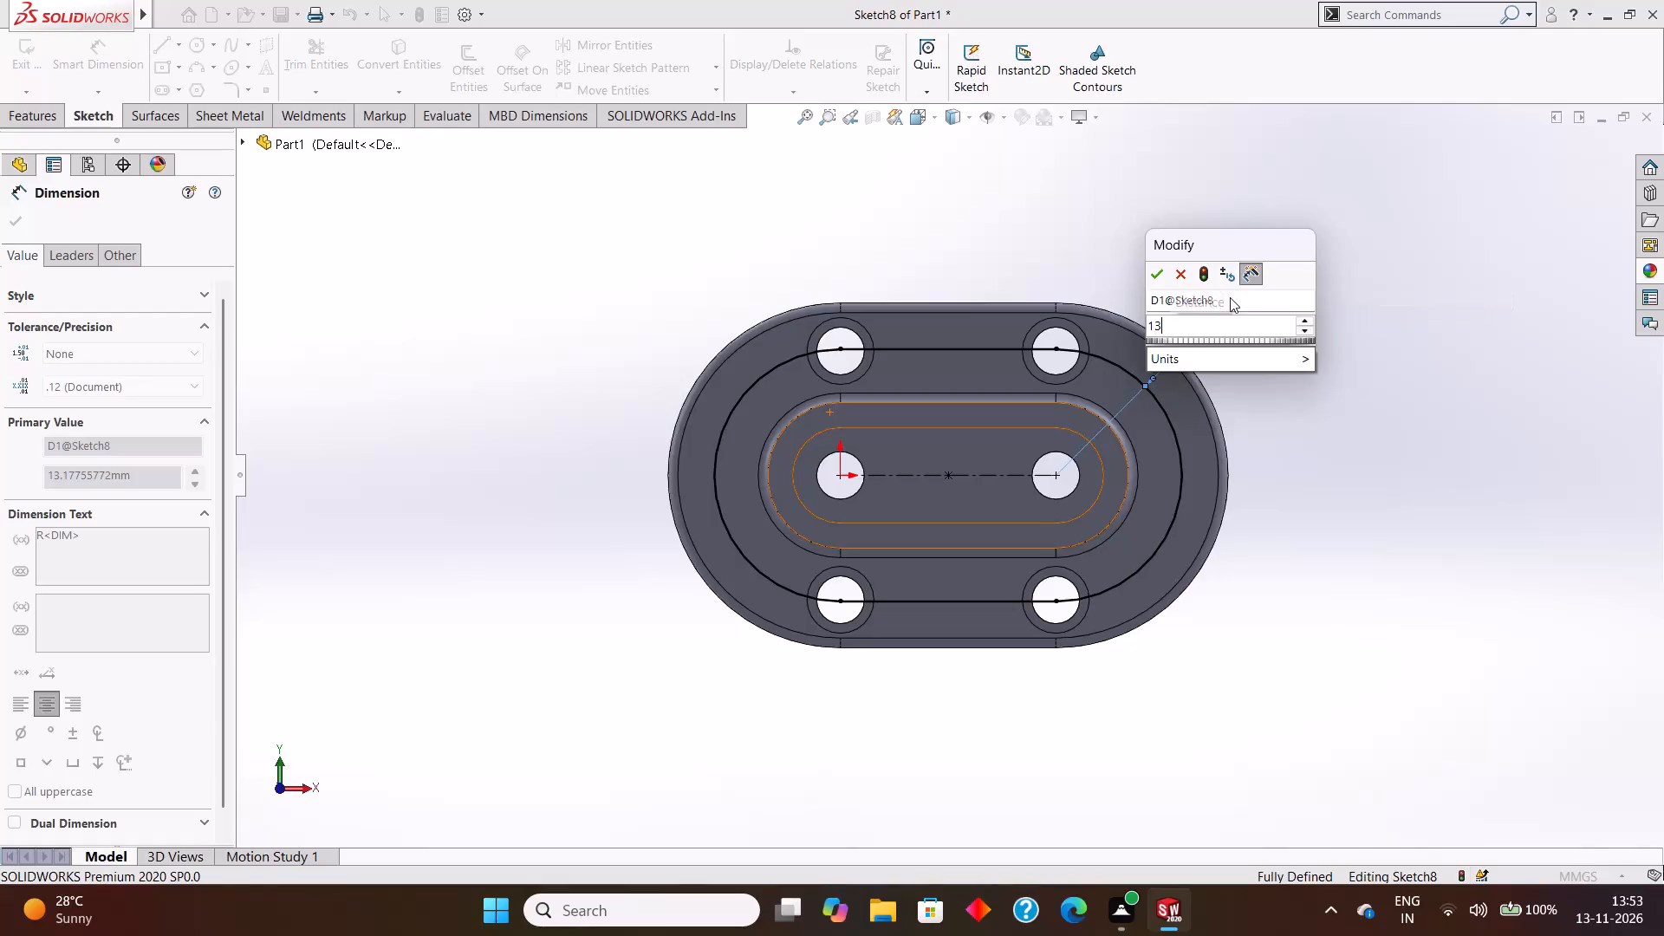
key(Return)
key(Escape)
key(Escape)
key(Escape)
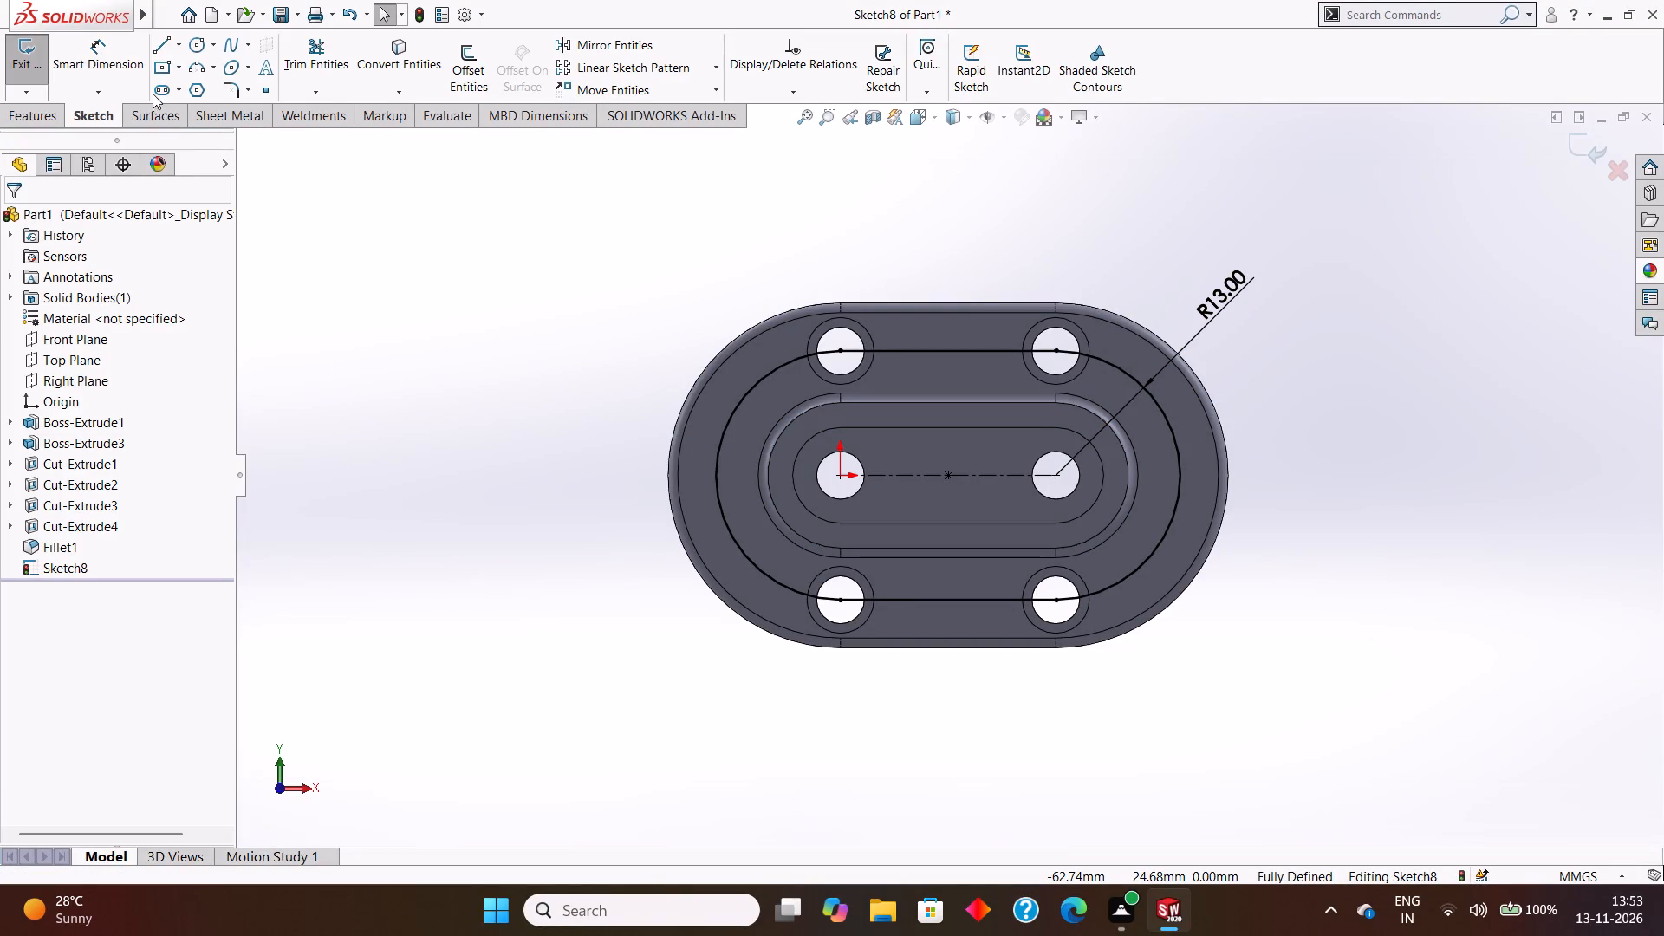
Draw two horizontal centerlines, each from a pocket-floor hole centre outward to the nearest end arc of the slot.
click(178, 45)
click(195, 85)
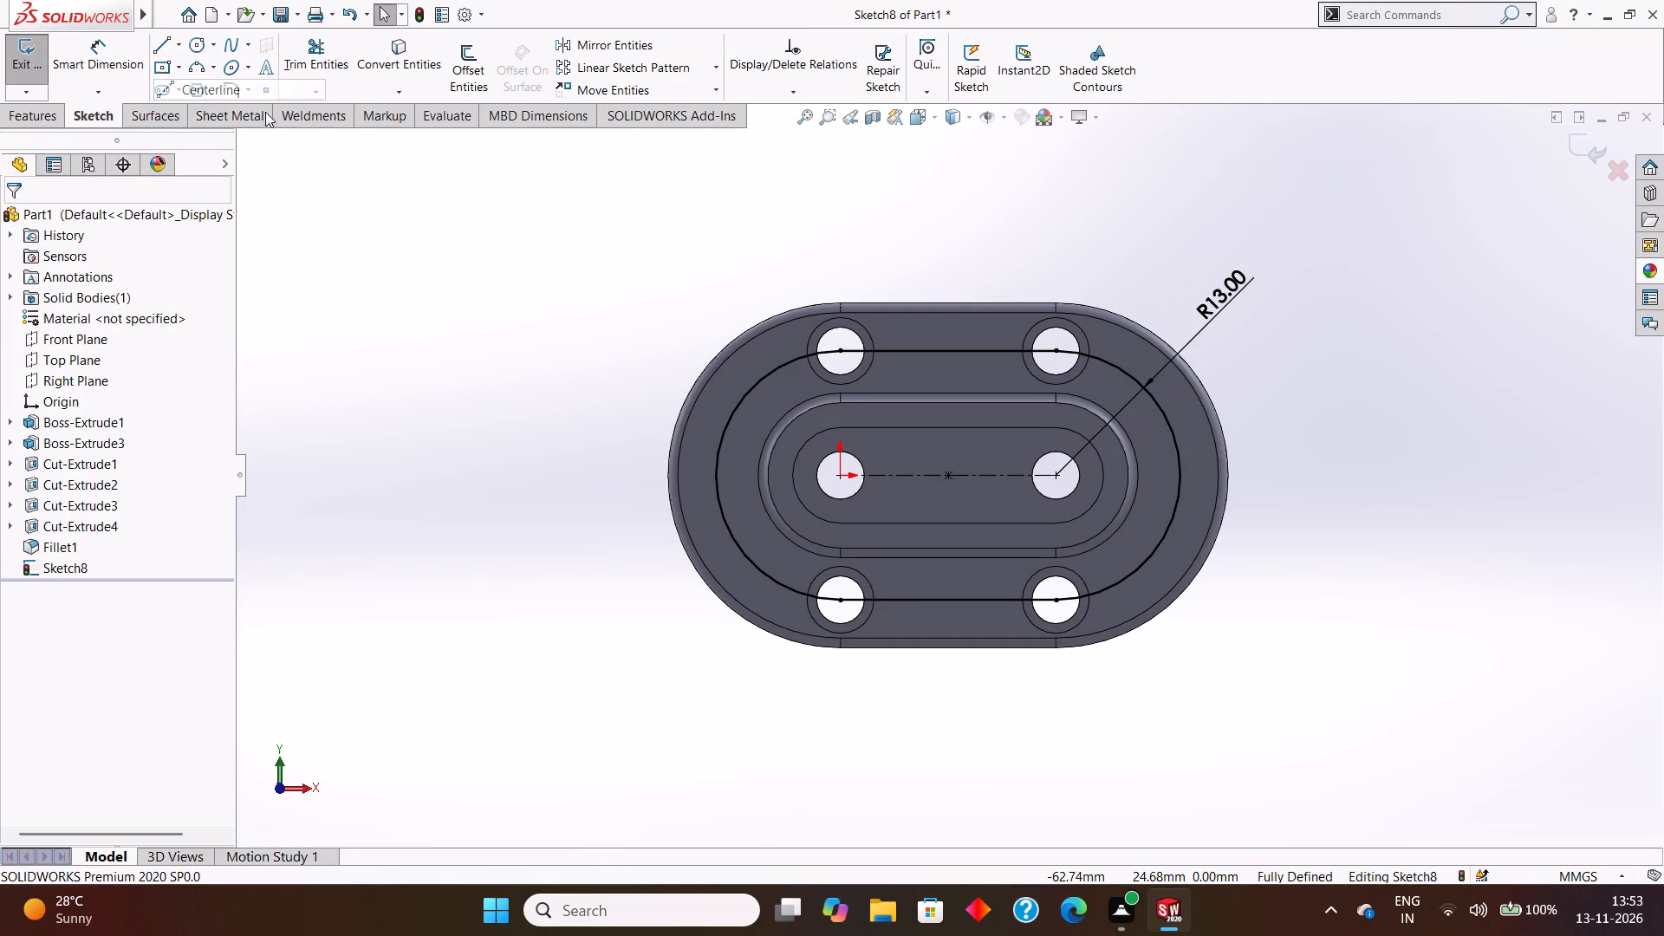
click(841, 473)
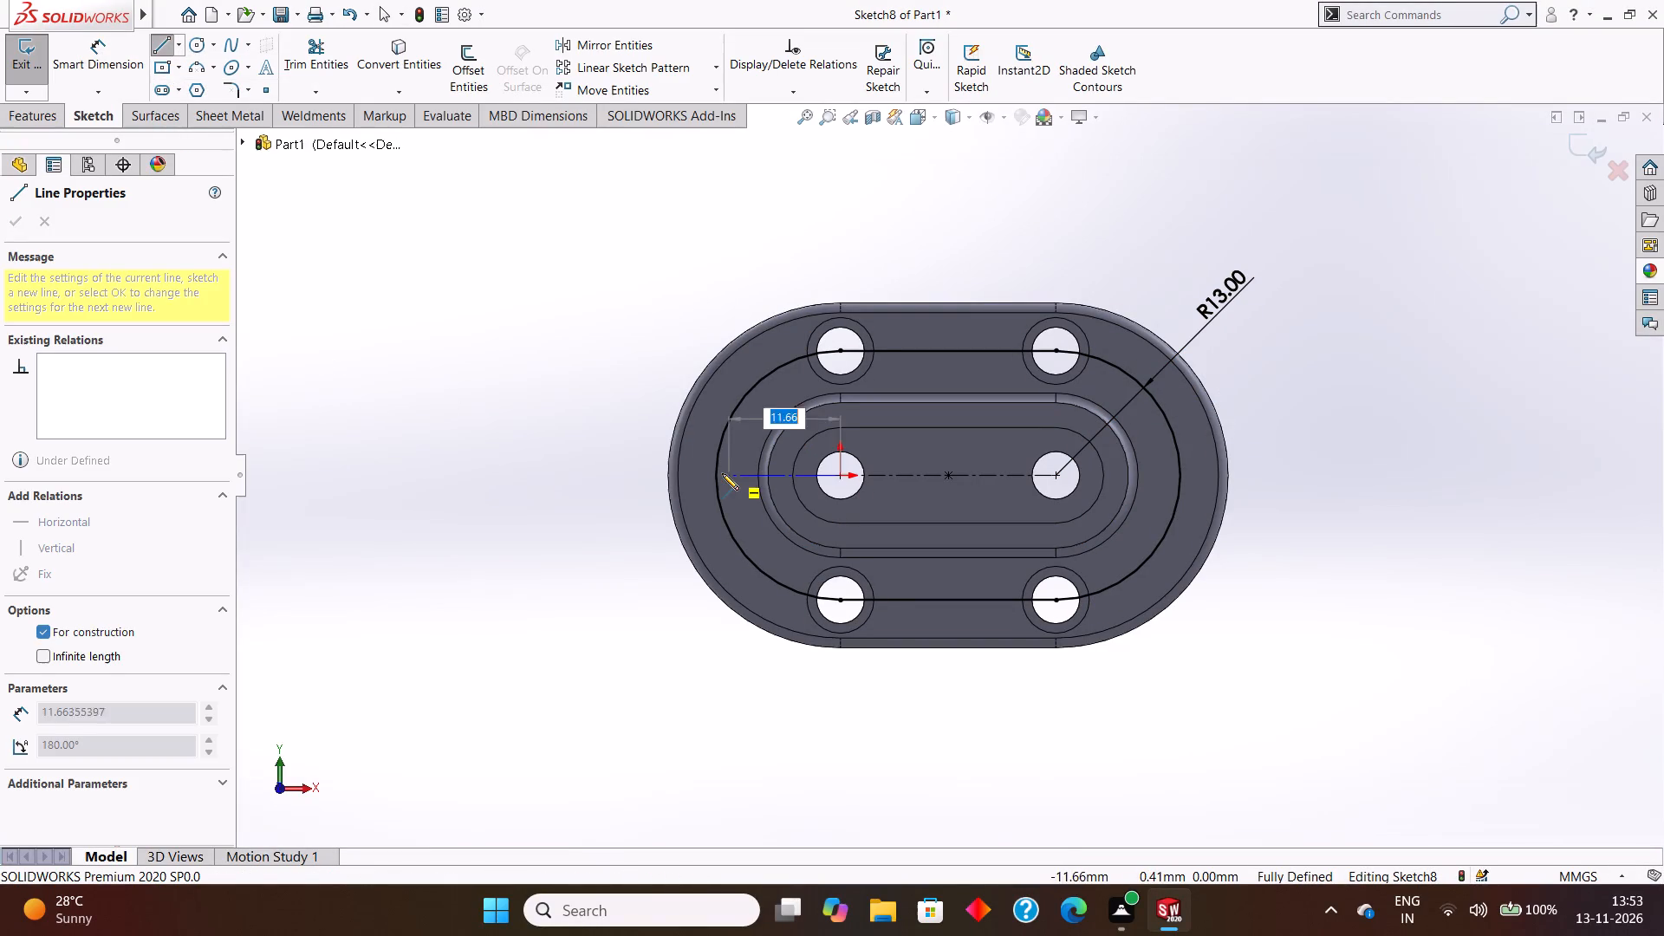
click(717, 476)
key(Escape)
key(Escape)
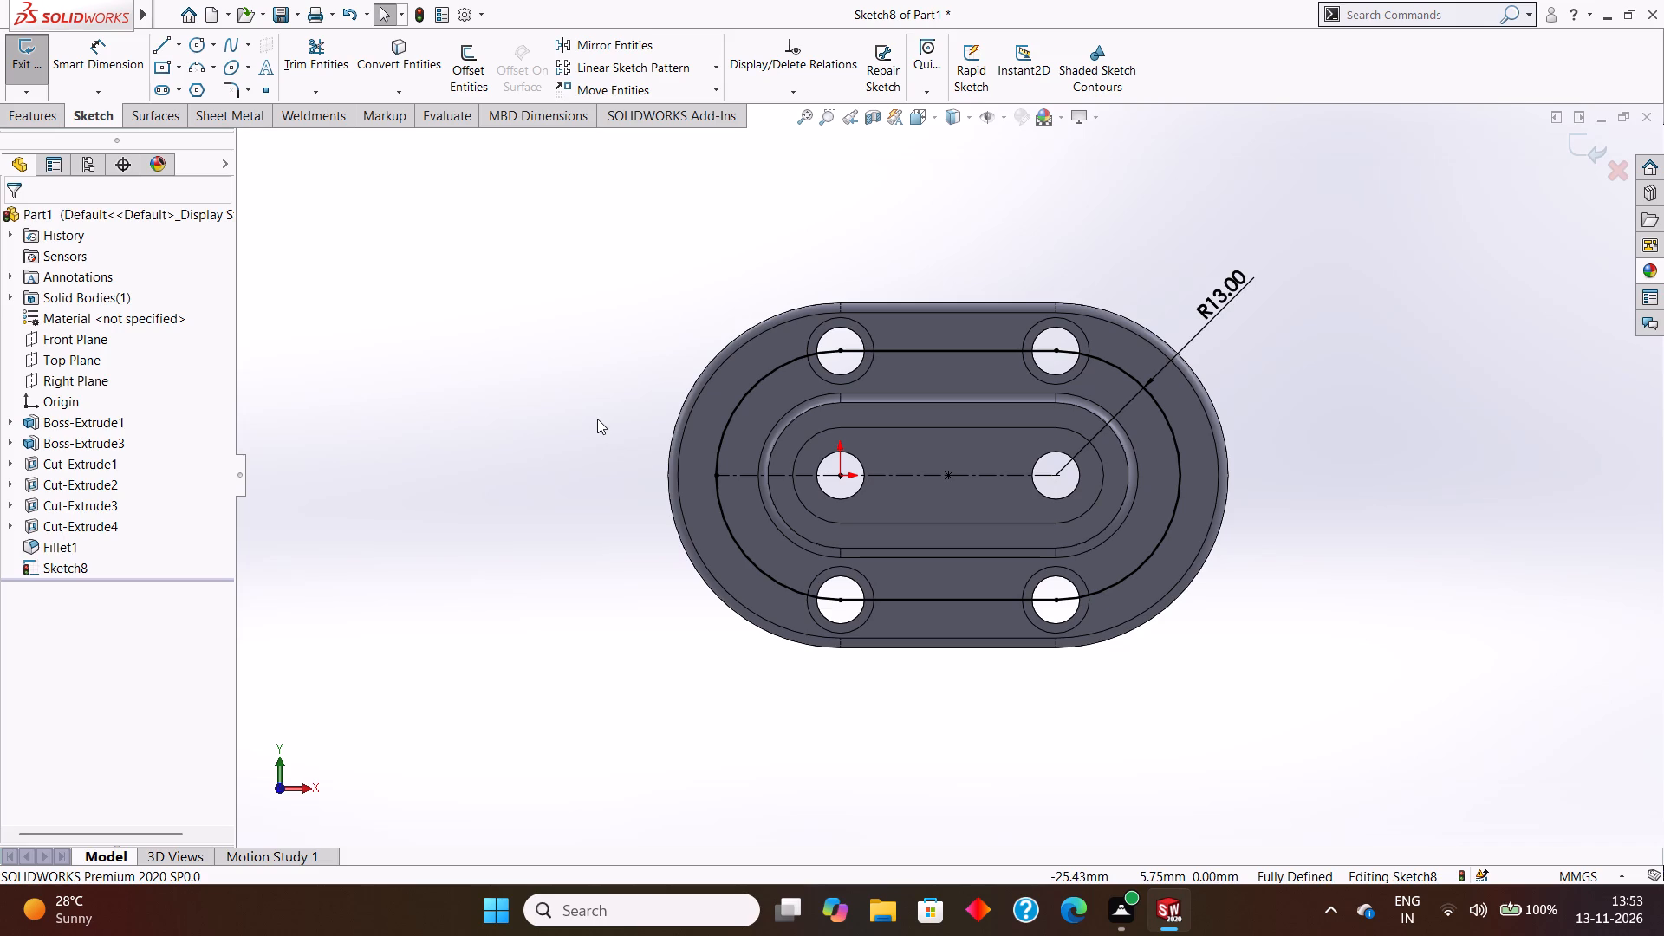
key(Return)
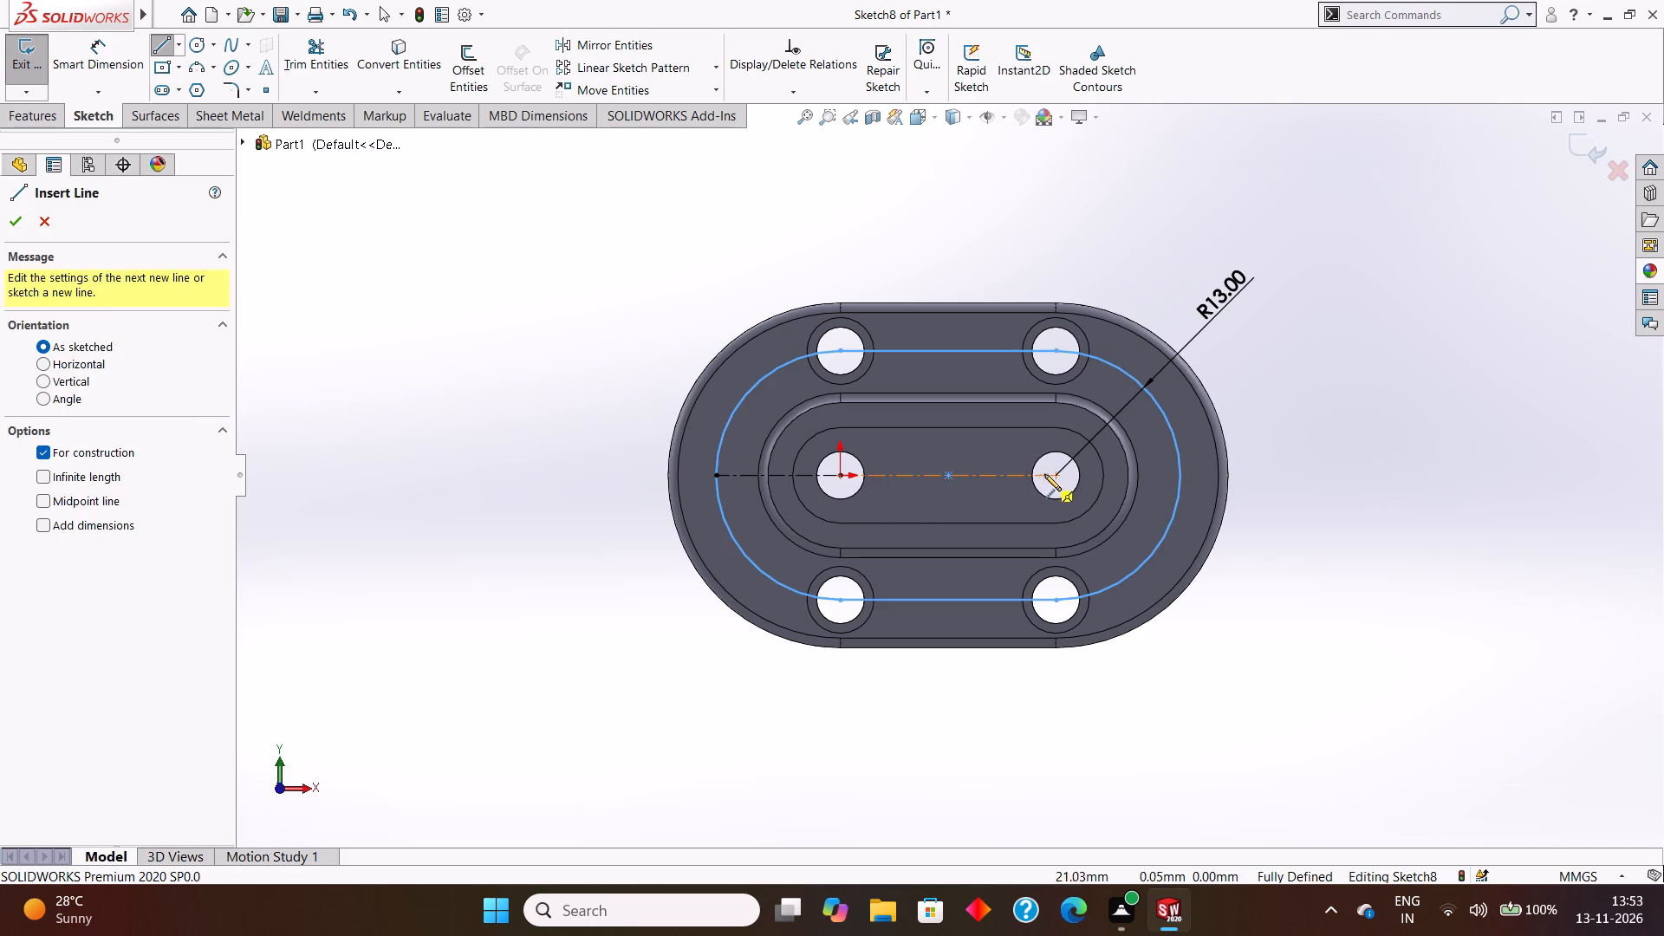
click(1054, 473)
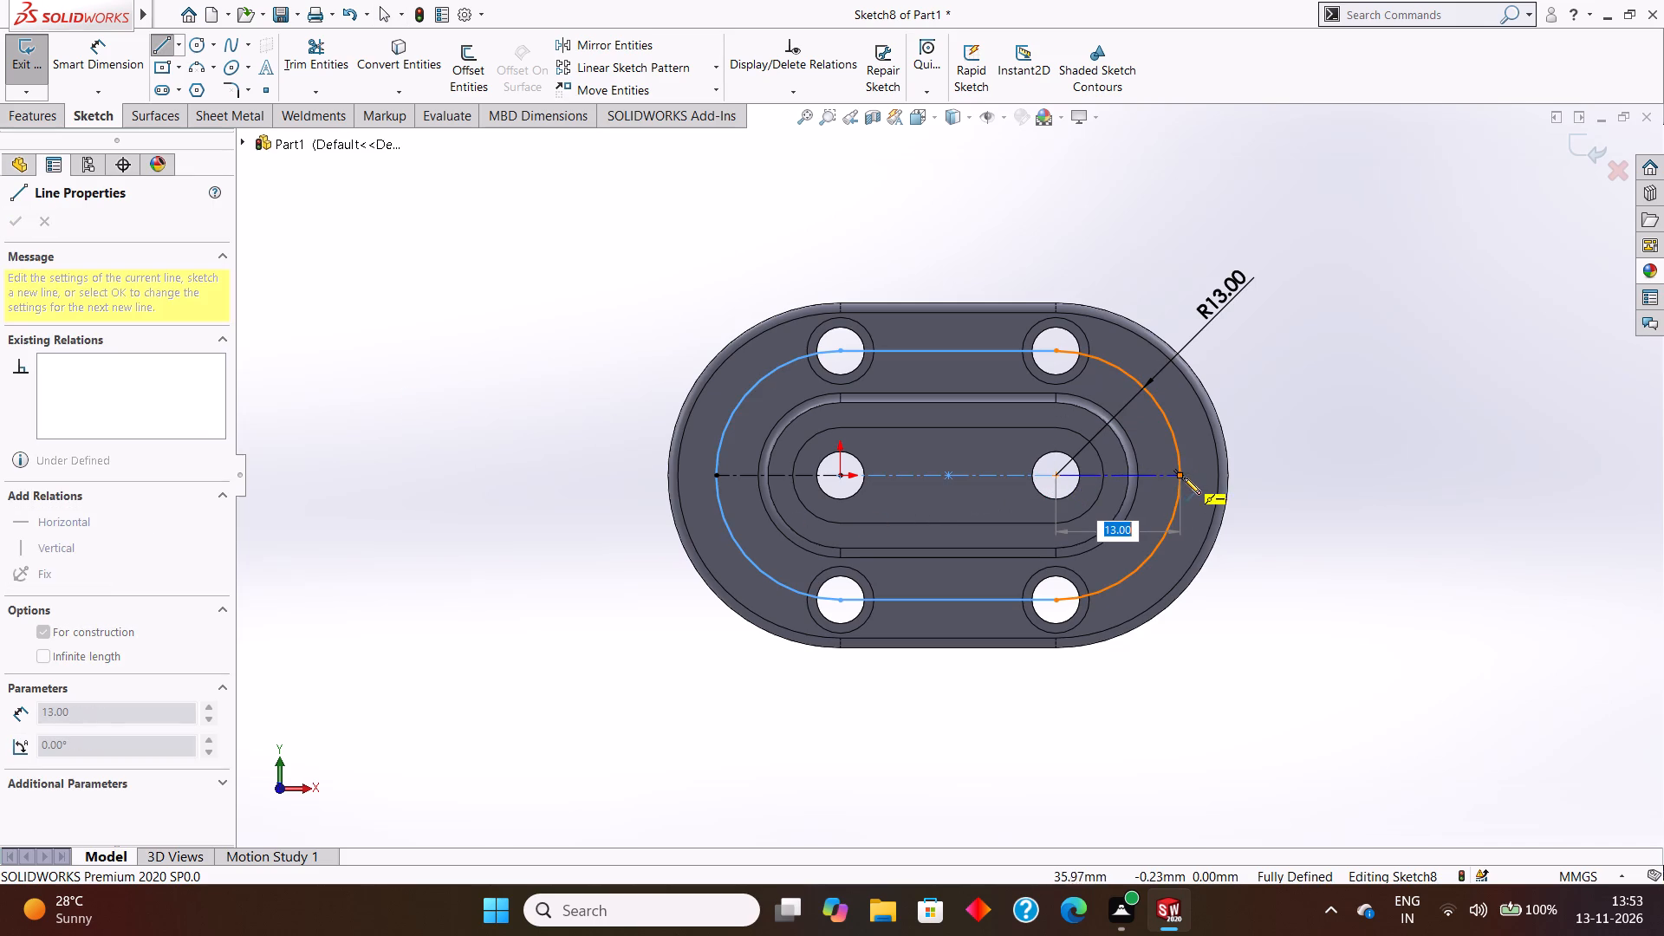
click(1179, 478)
key(Escape)
key(Escape)
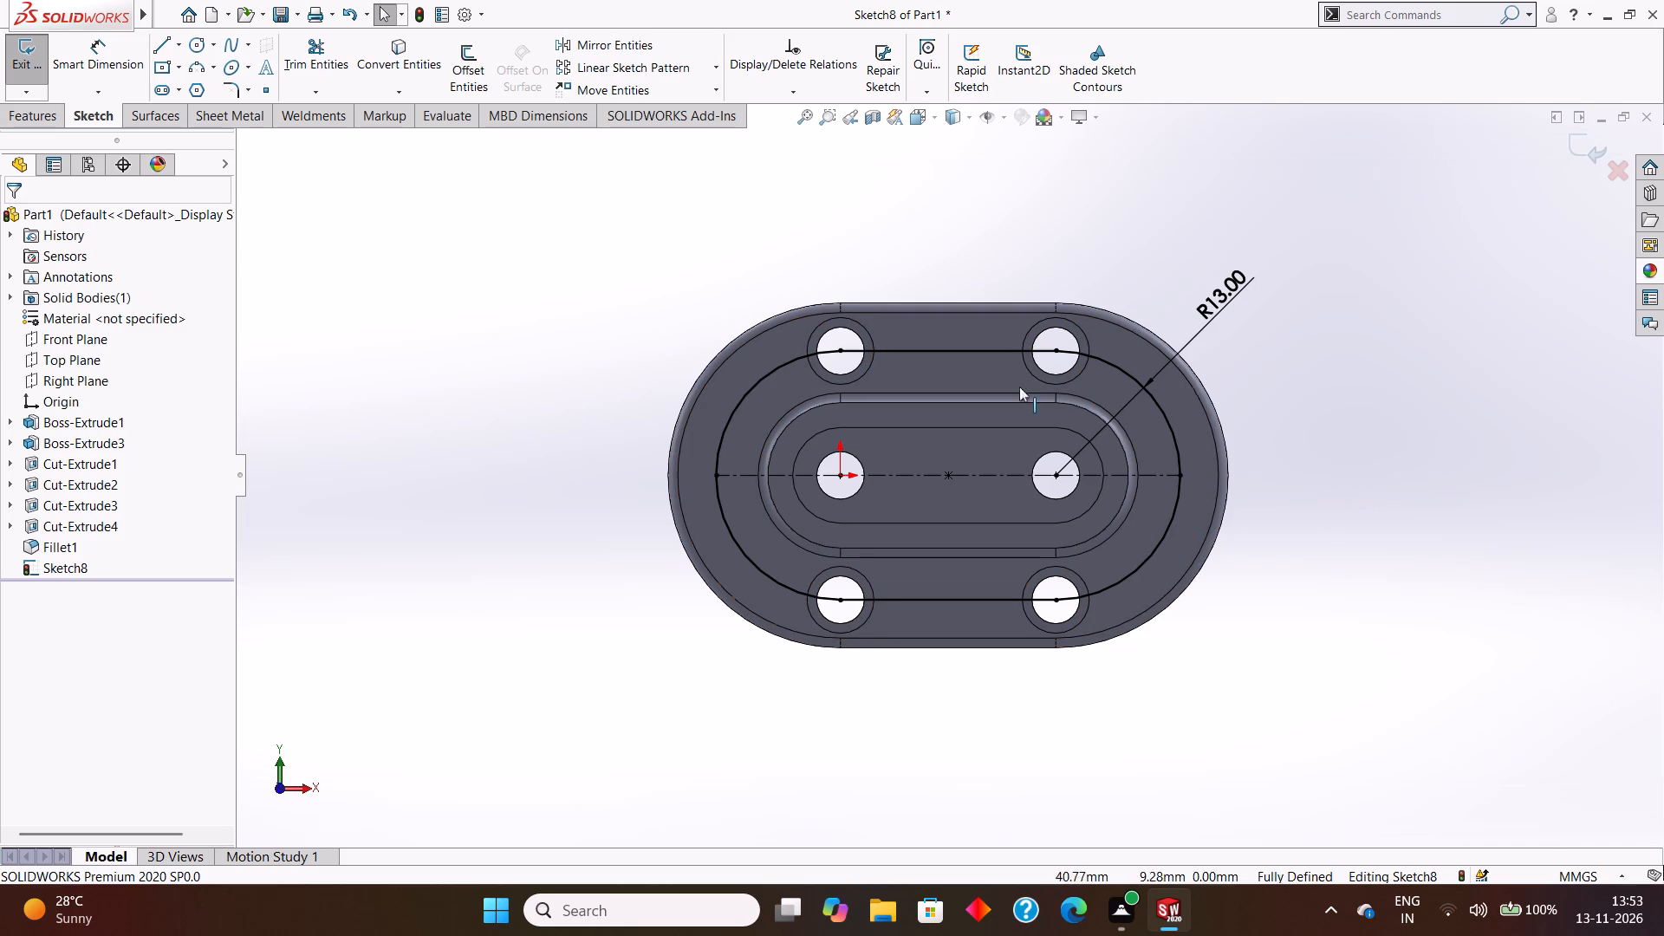
Sketch a circle centred where the centerline meets the slot's left end arc and dimension its diameter to 5 mm.
click(198, 38)
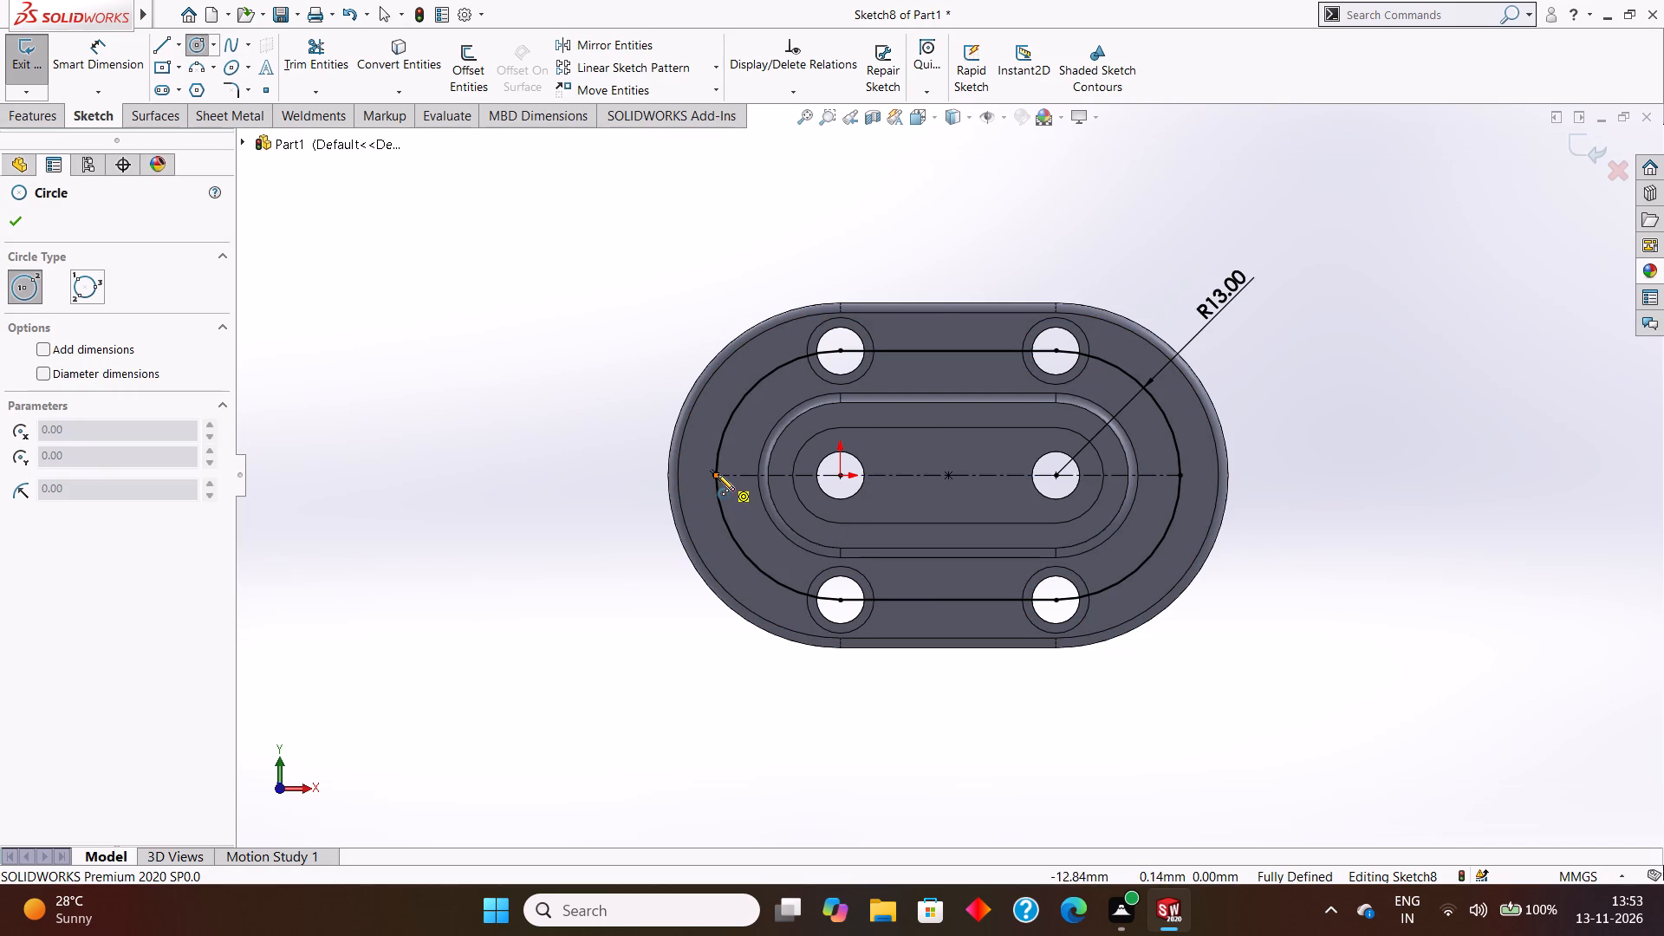
drag(718, 474, 729, 498)
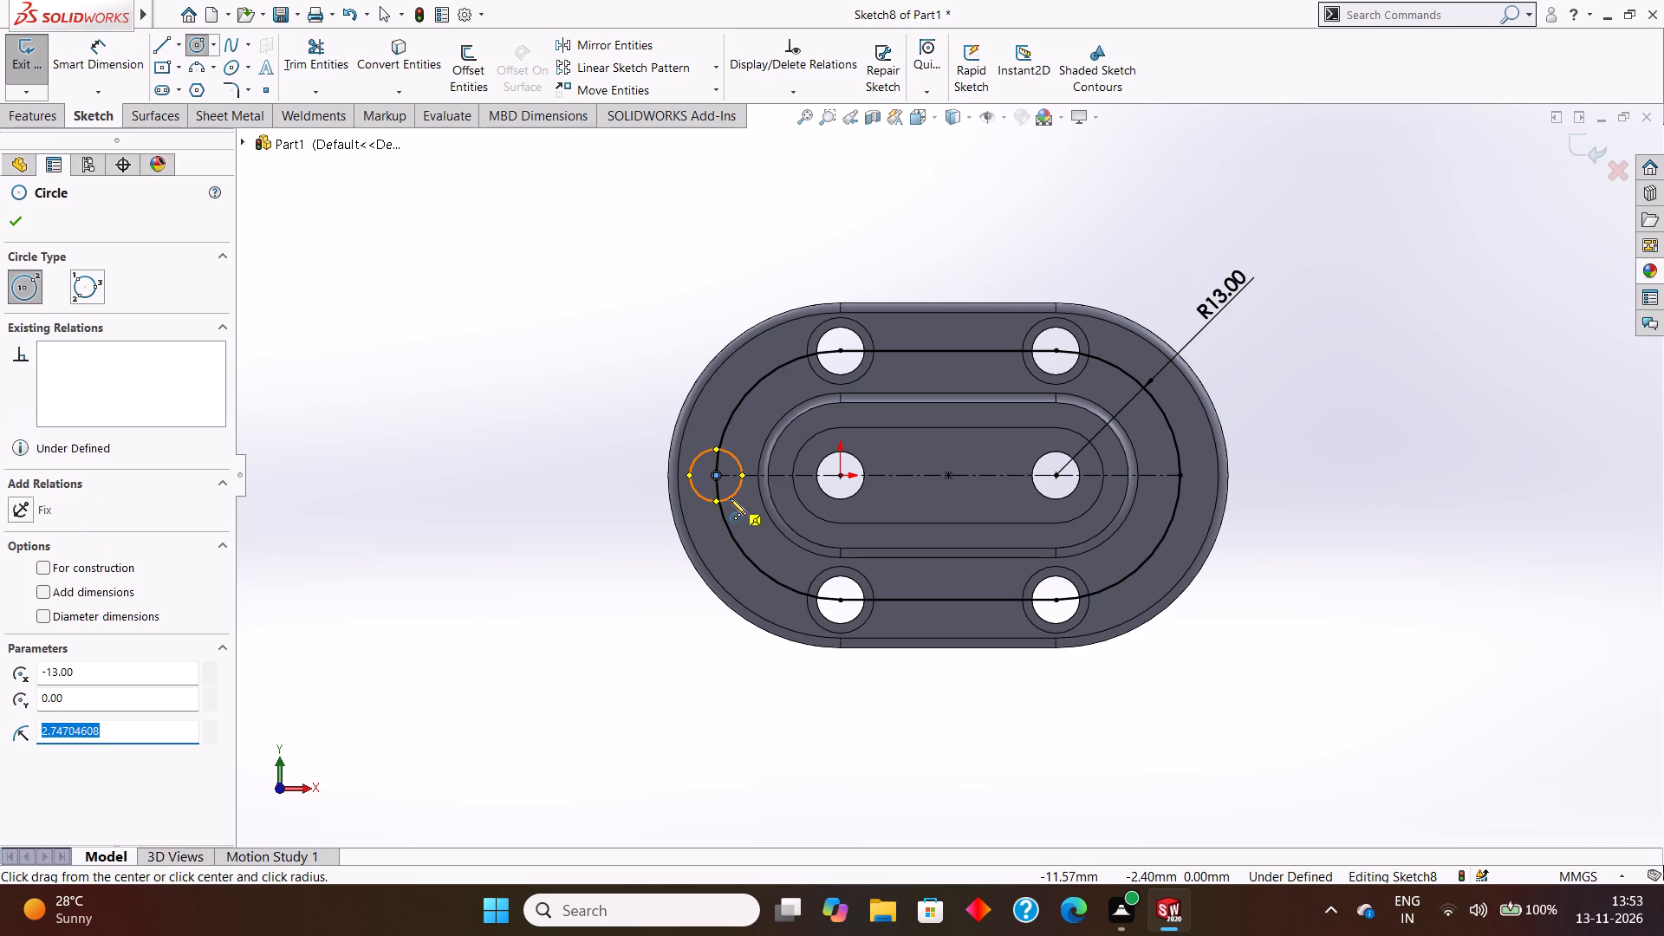
key(Escape)
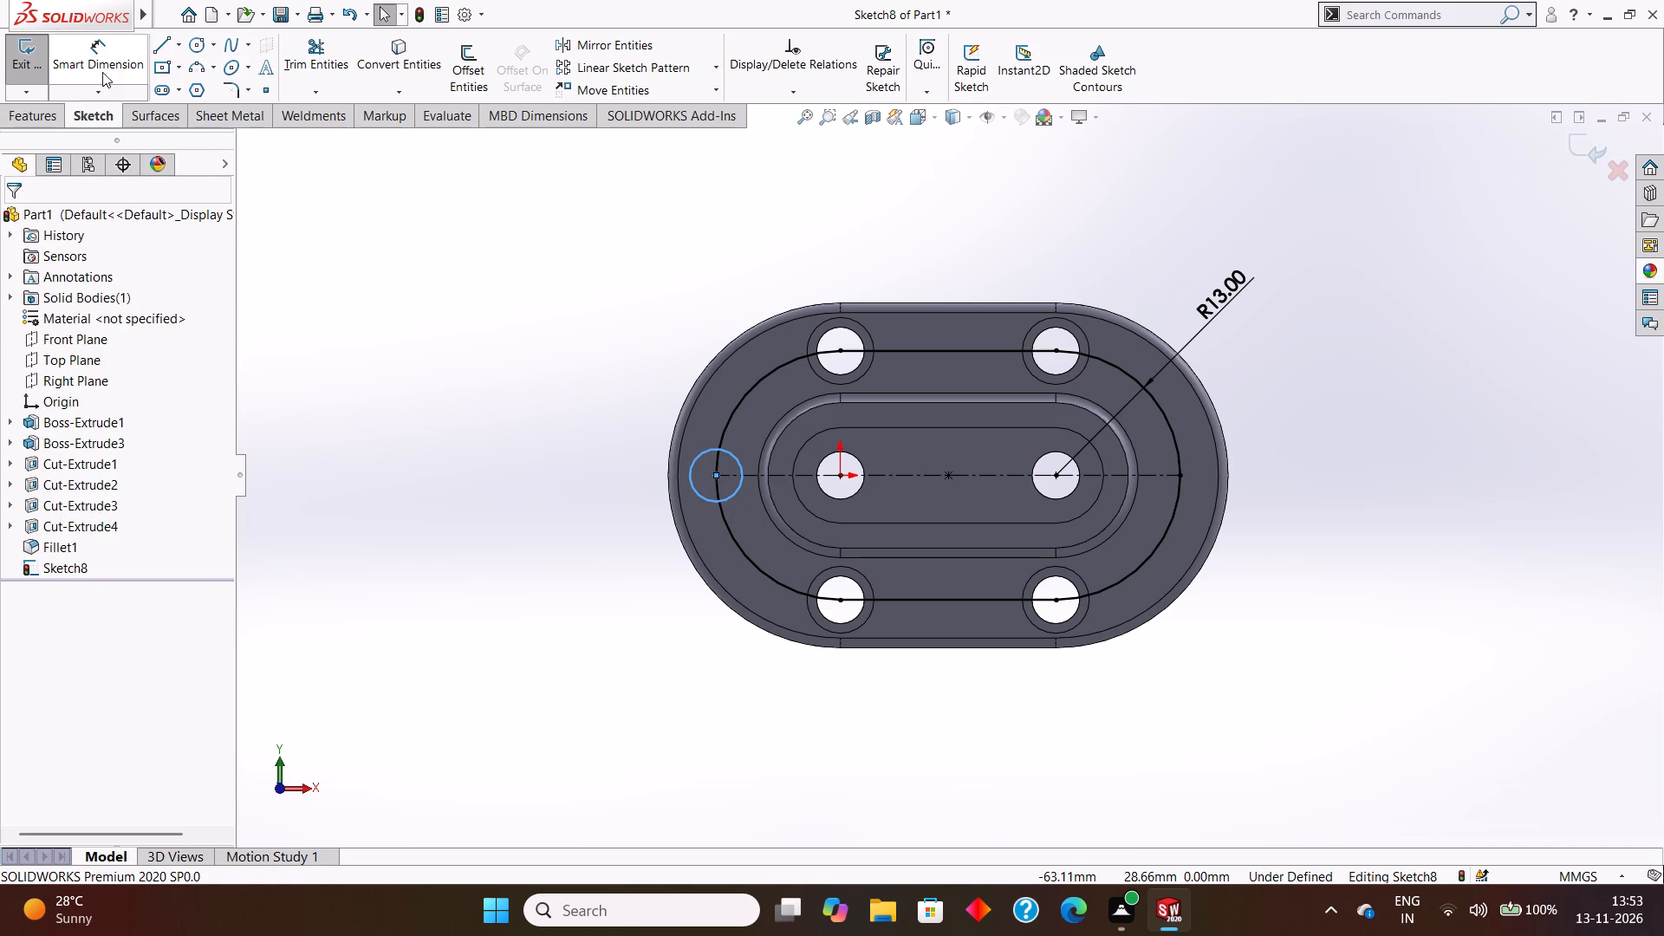
click(99, 53)
click(706, 450)
click(665, 378)
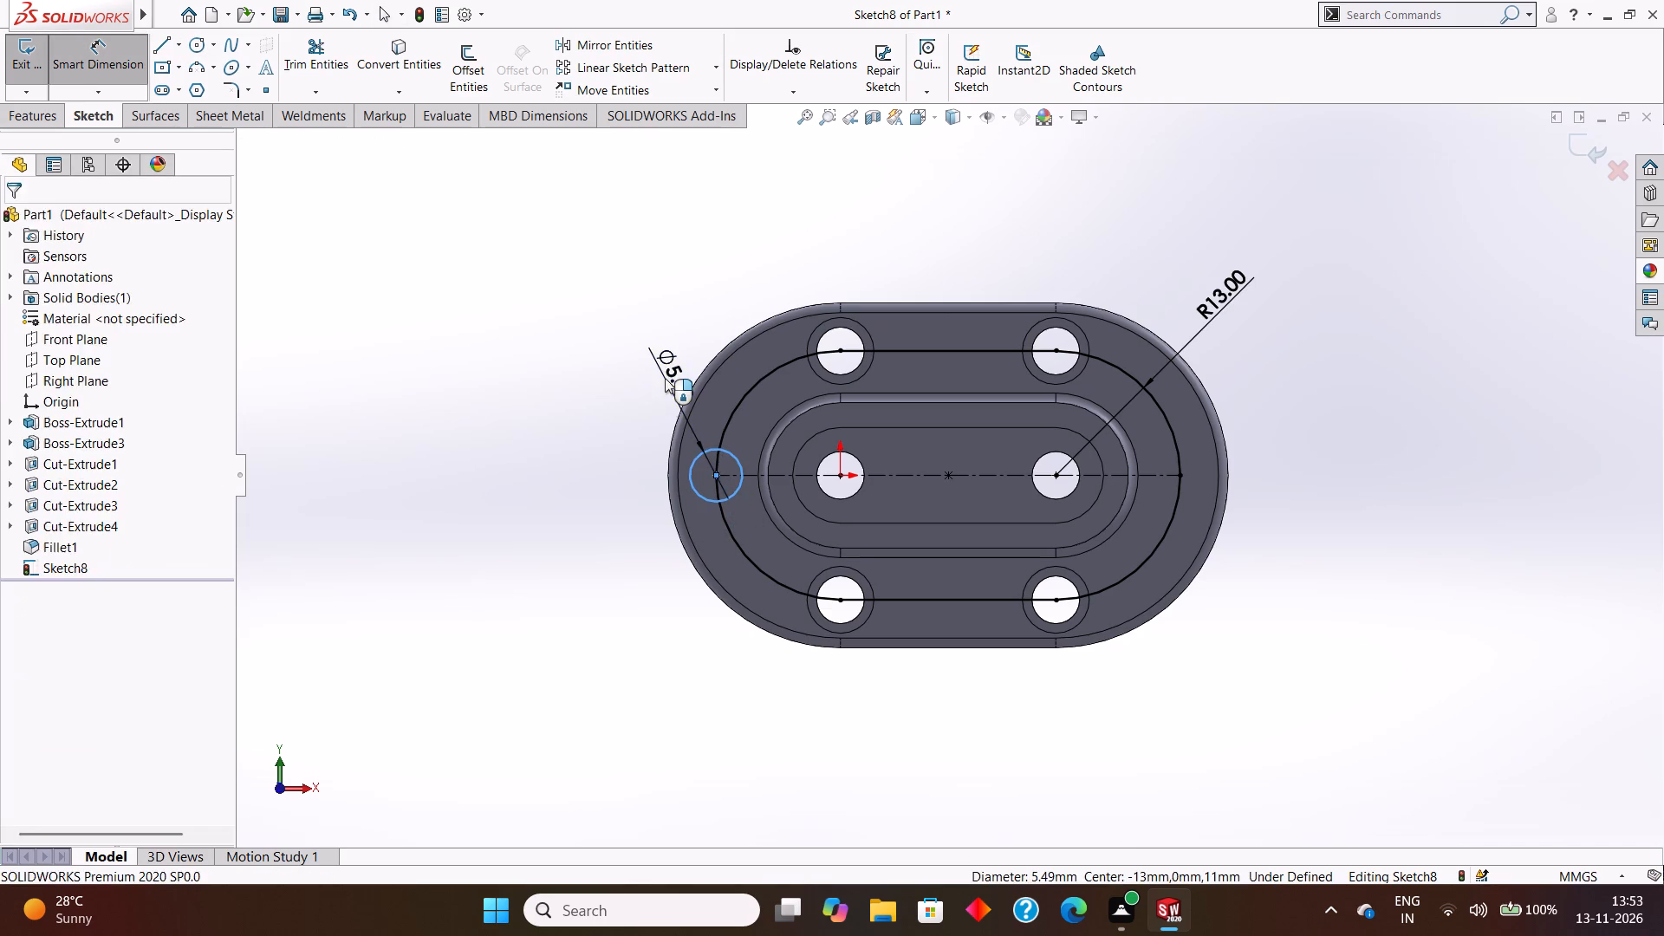
key(BackSpace)
key(5)
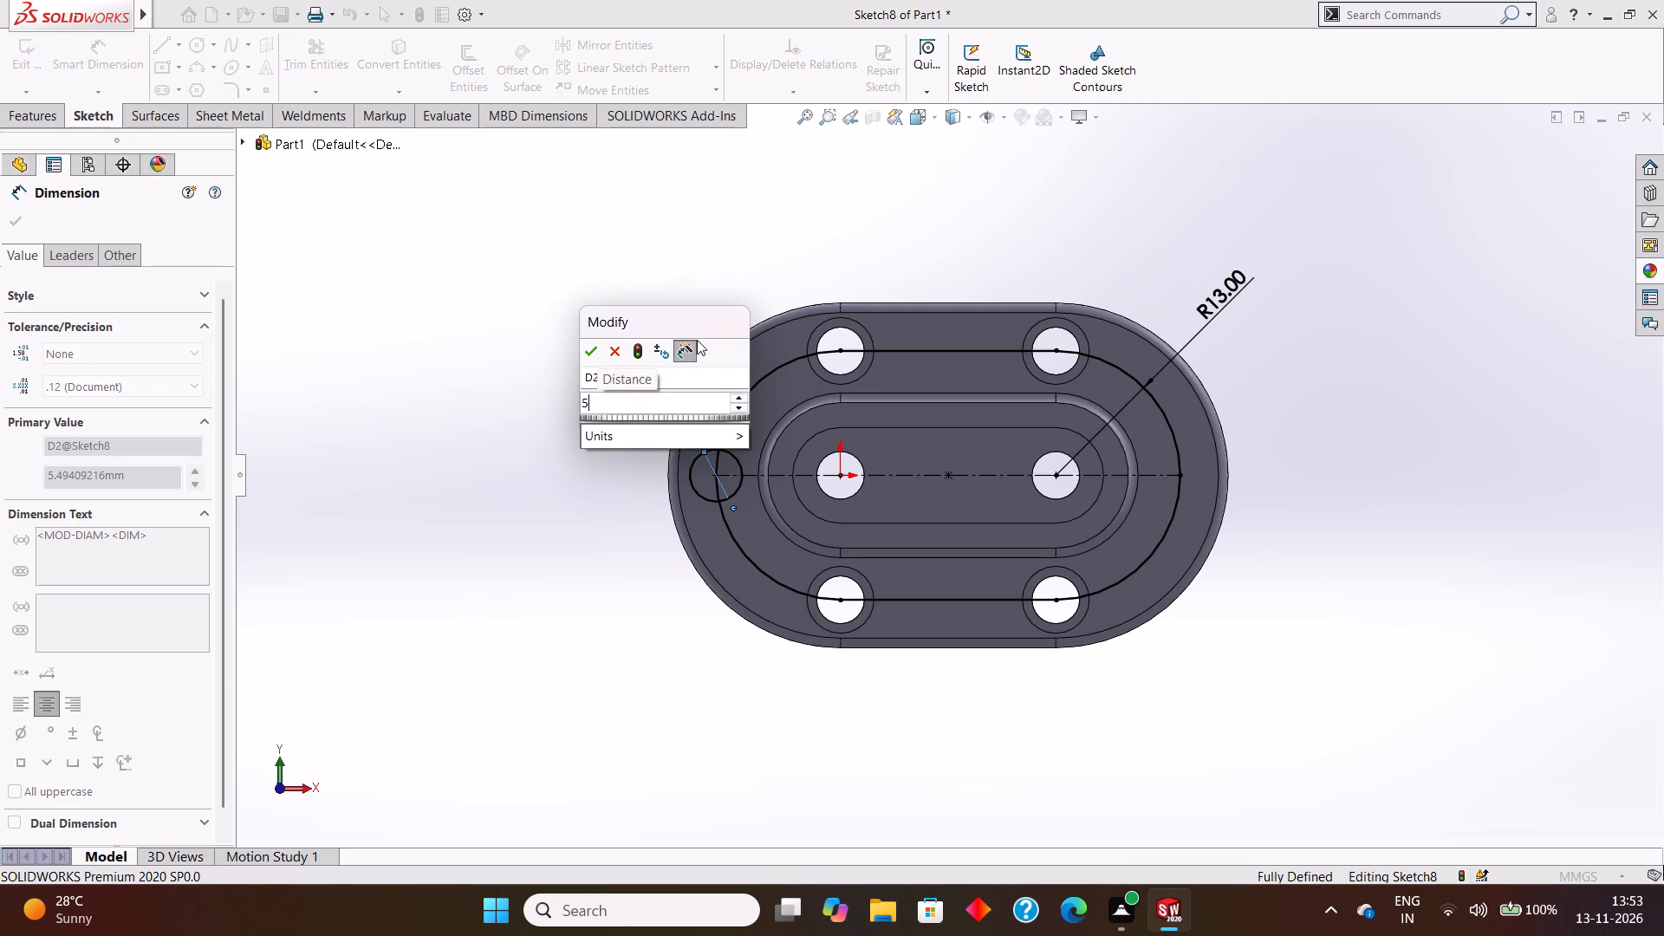
key(Return)
click(10, 211)
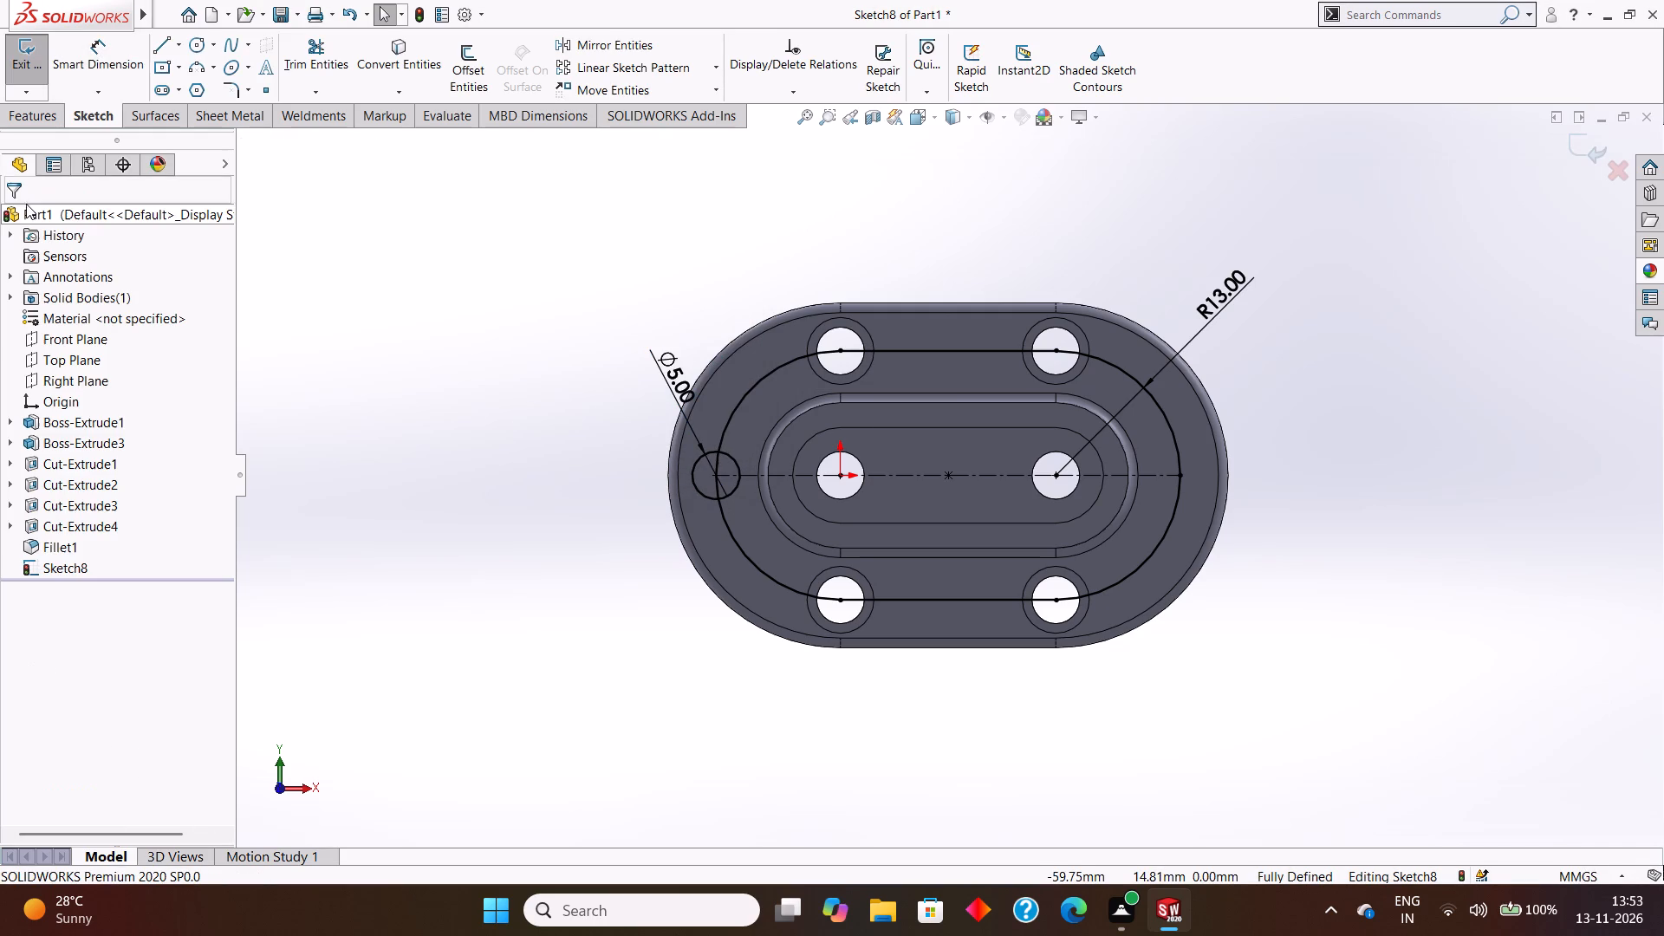
Sketch a 2.5 mm radius circle at the slot's right end centerline point and dimension its diameter as 5 mm.
click(200, 40)
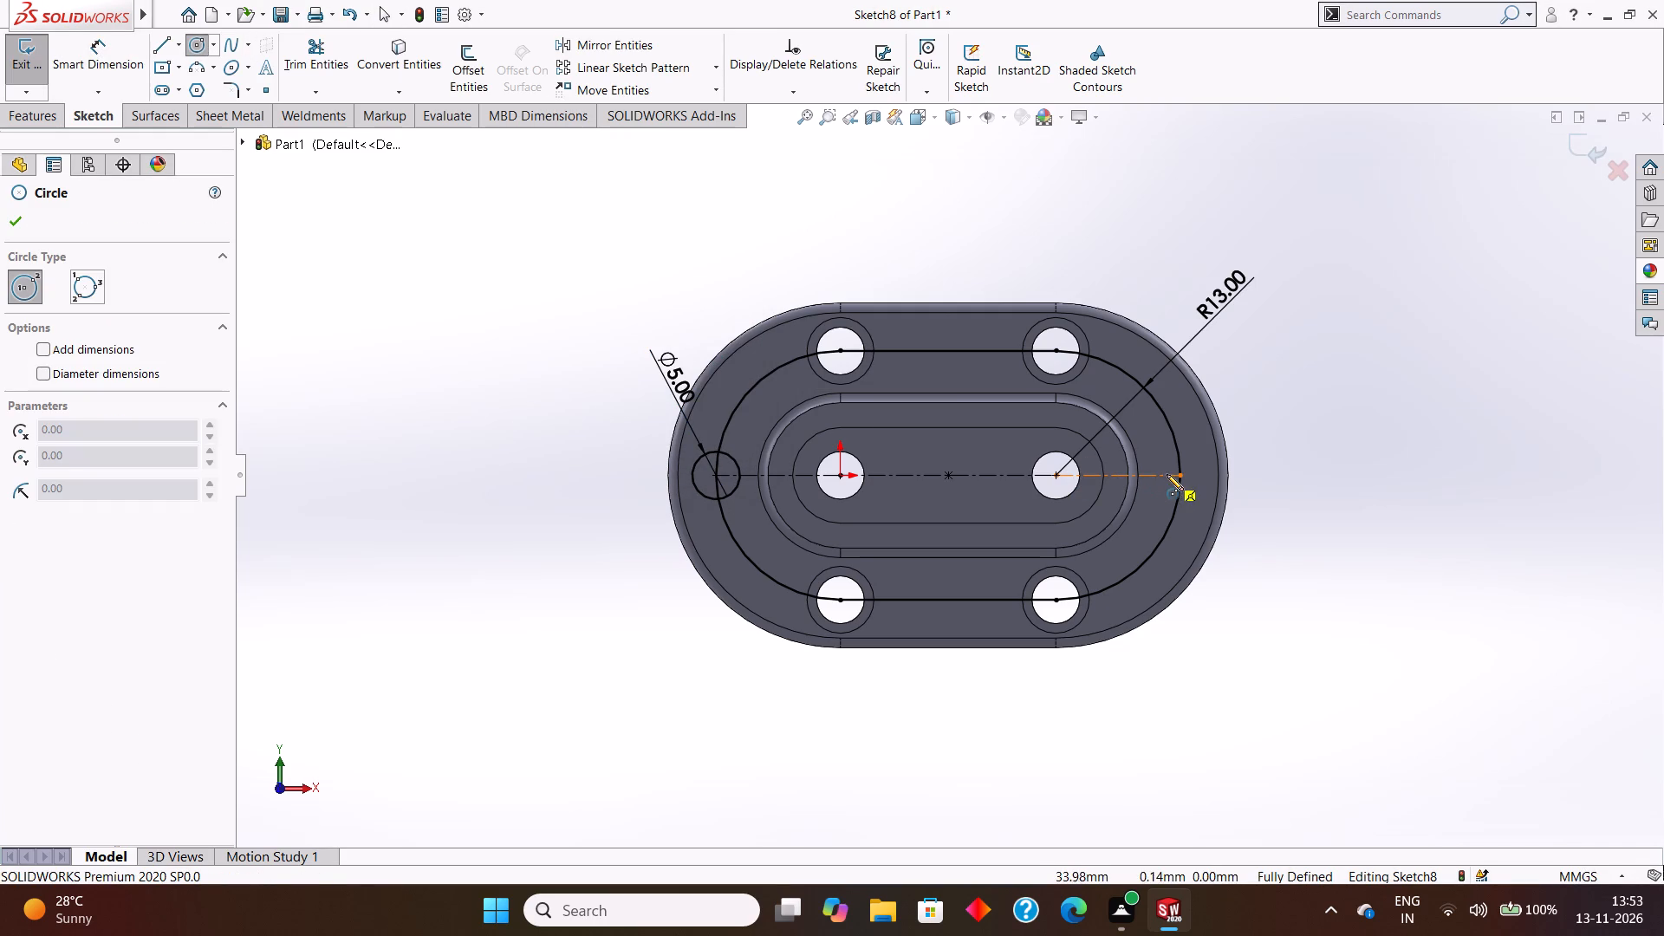
drag(1178, 474, 1193, 497)
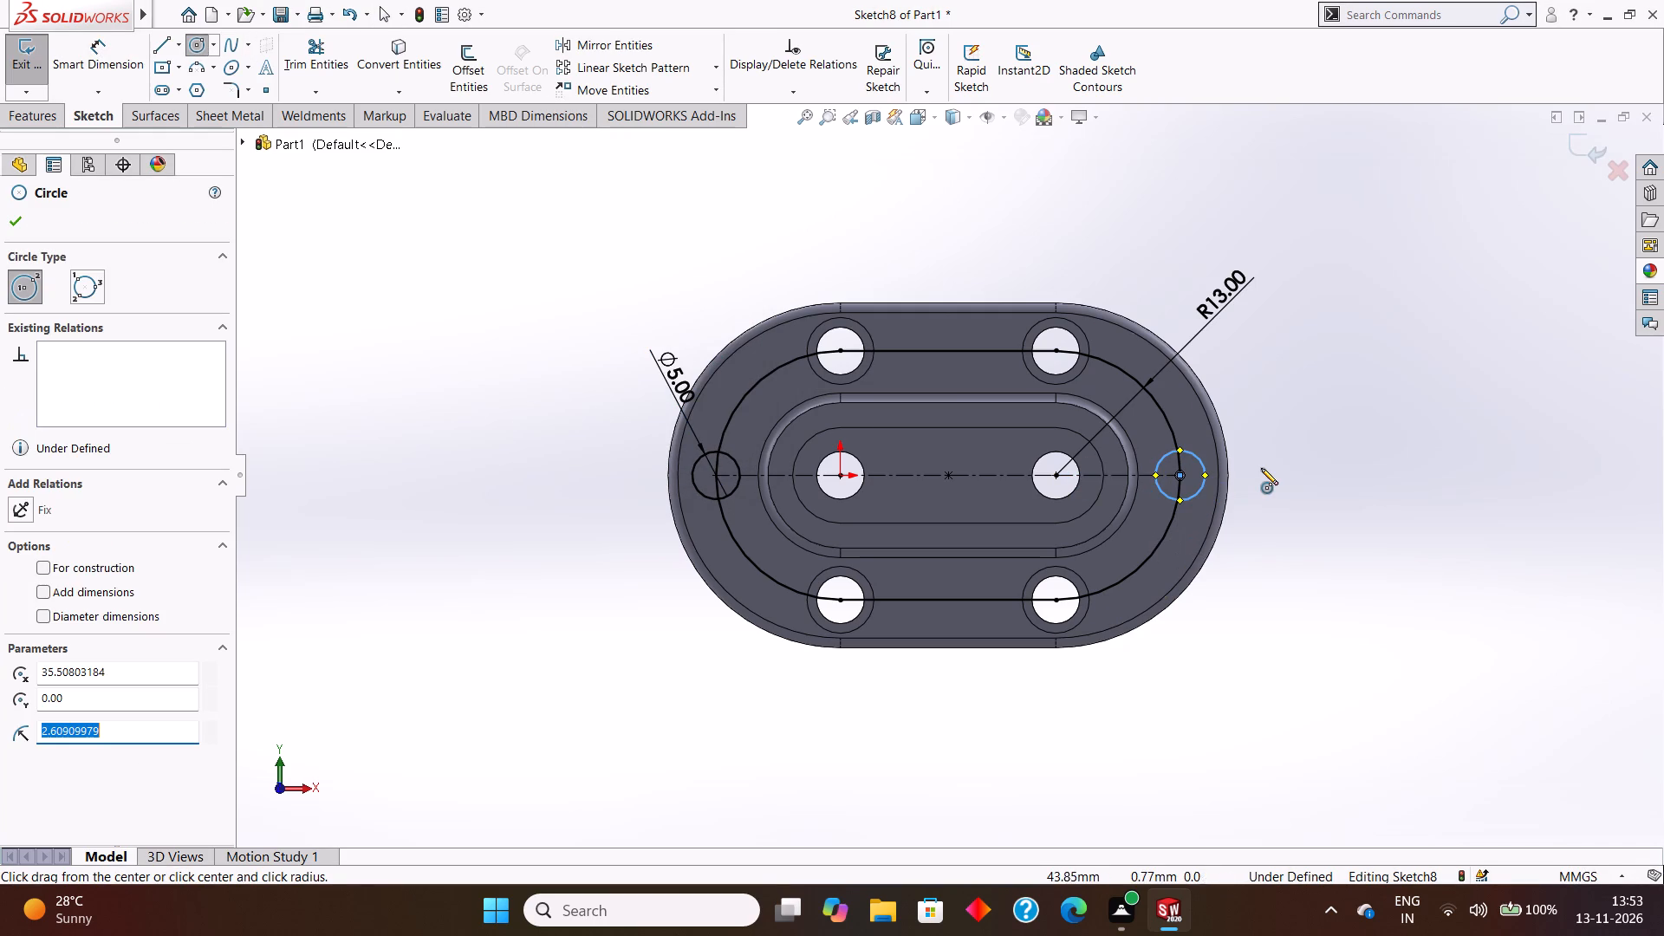
key(BackSpace)
text(2.5)
key(Return)
key(Escape)
key(Escape)
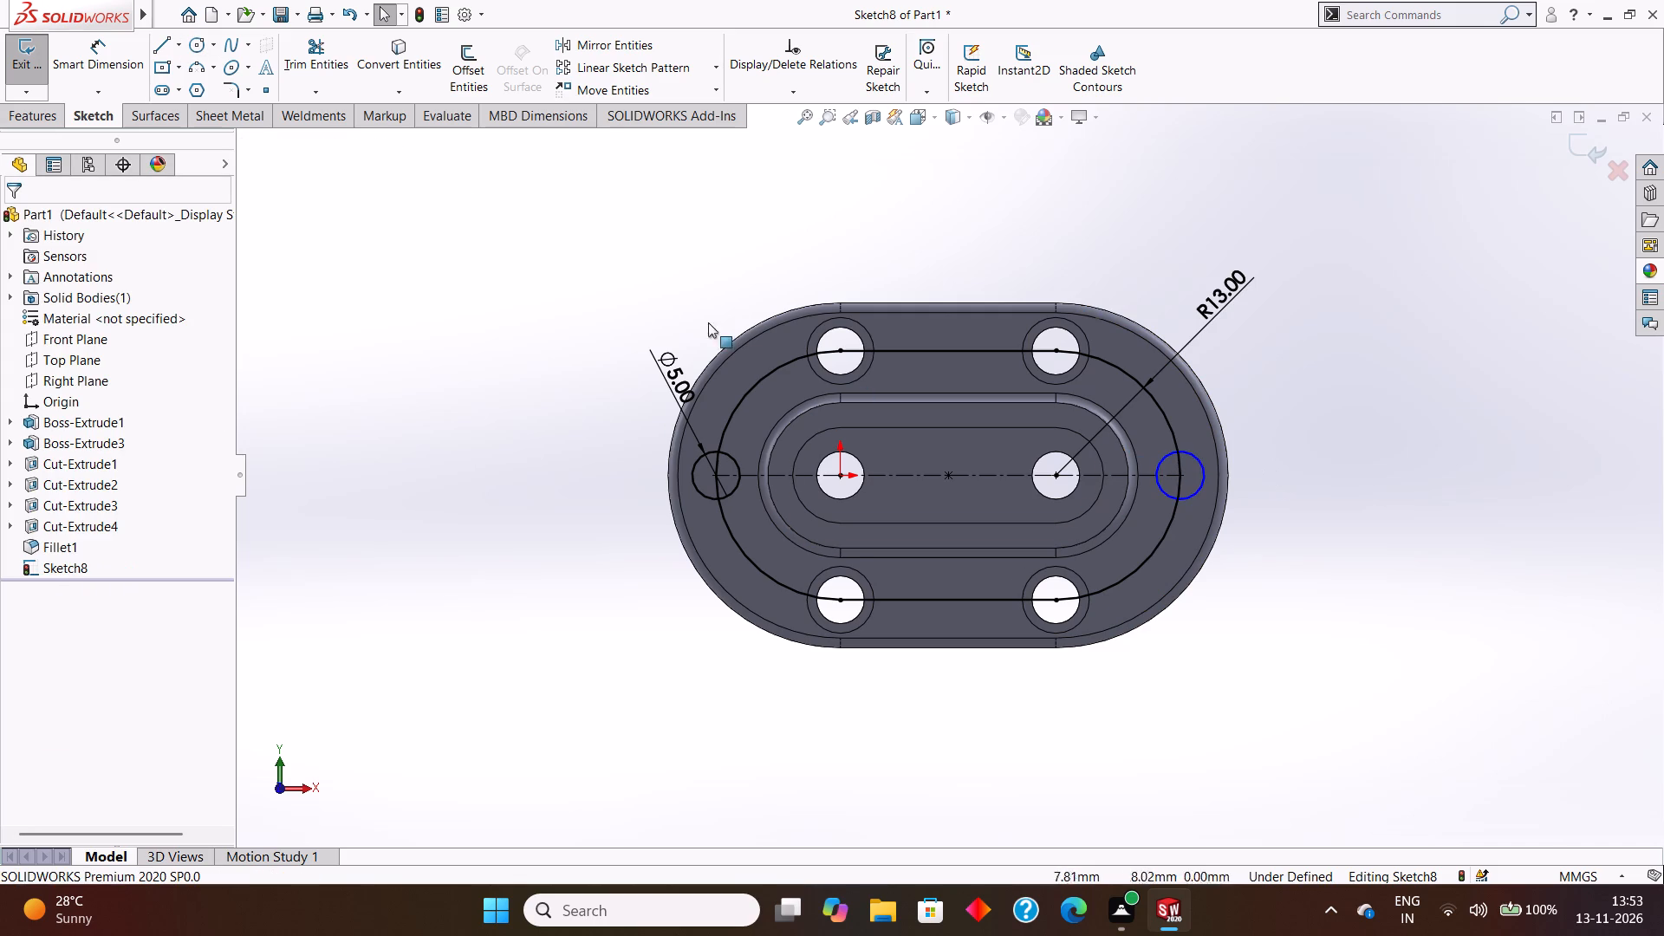
click(120, 49)
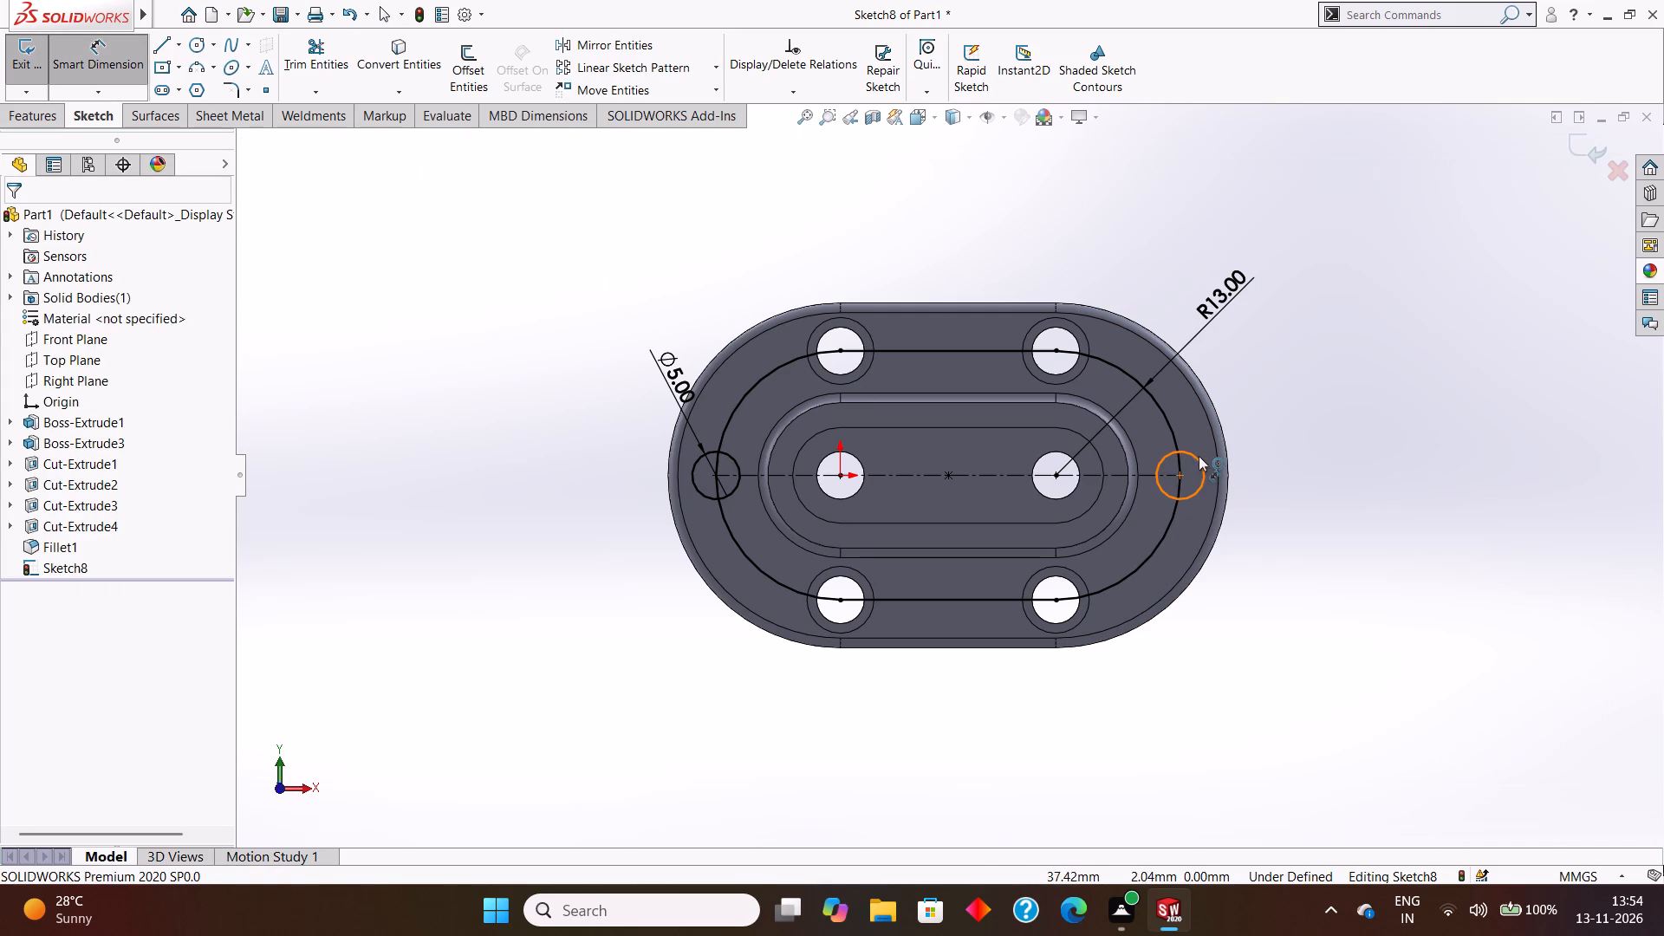
click(1198, 456)
click(1307, 373)
click(1235, 349)
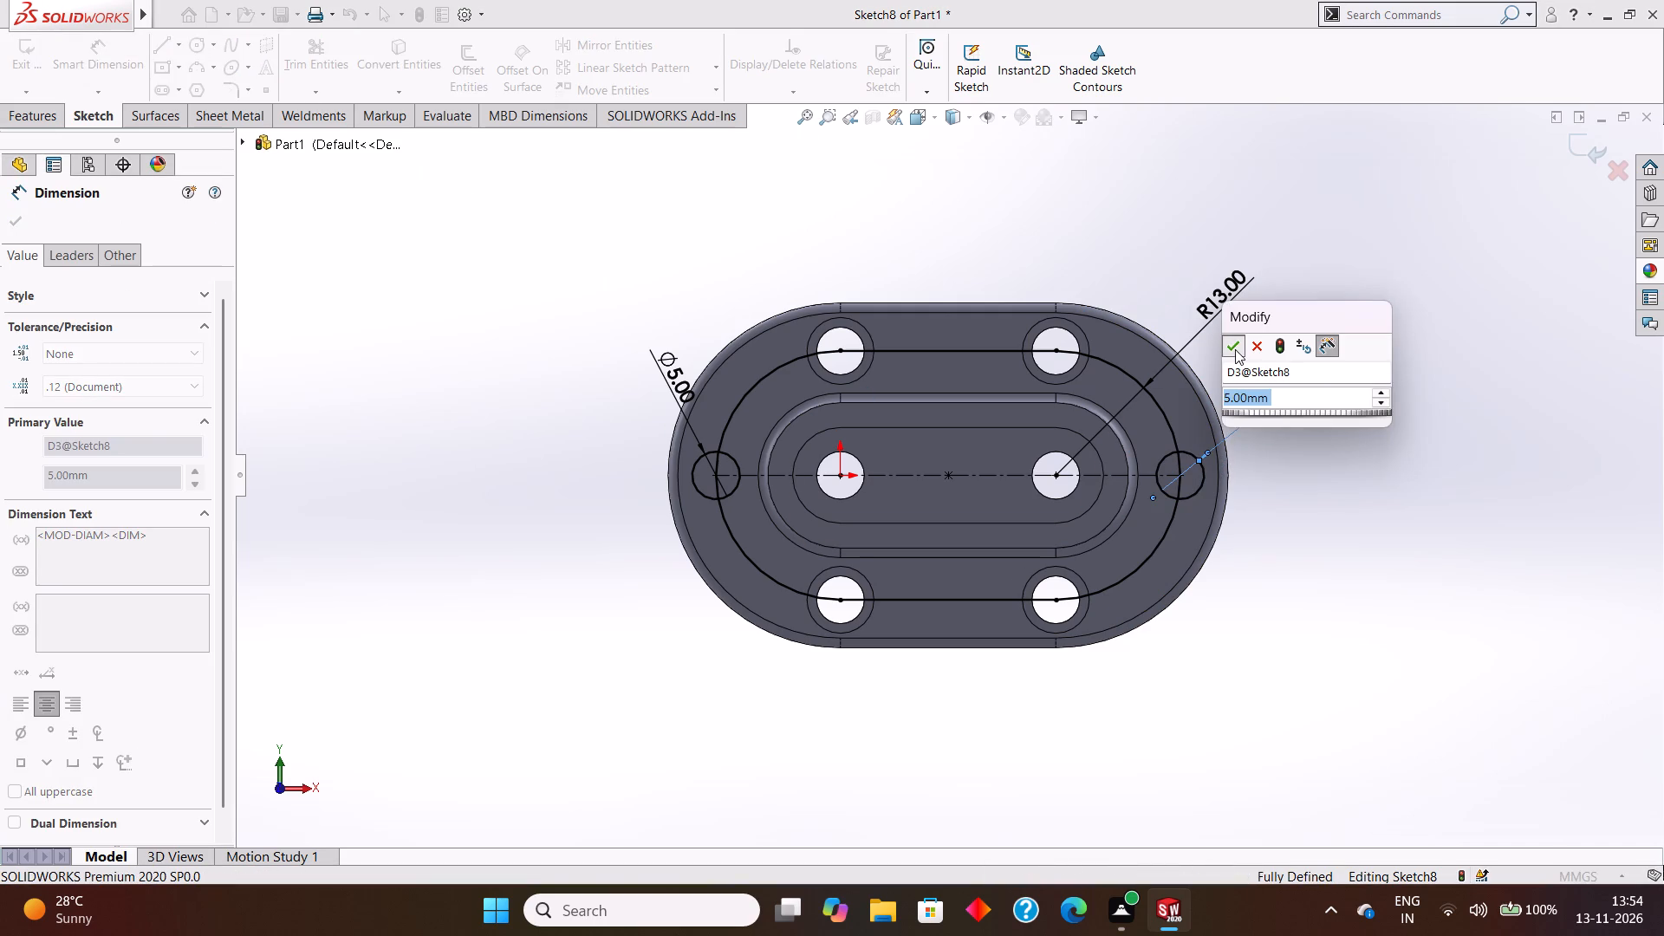
click(7, 220)
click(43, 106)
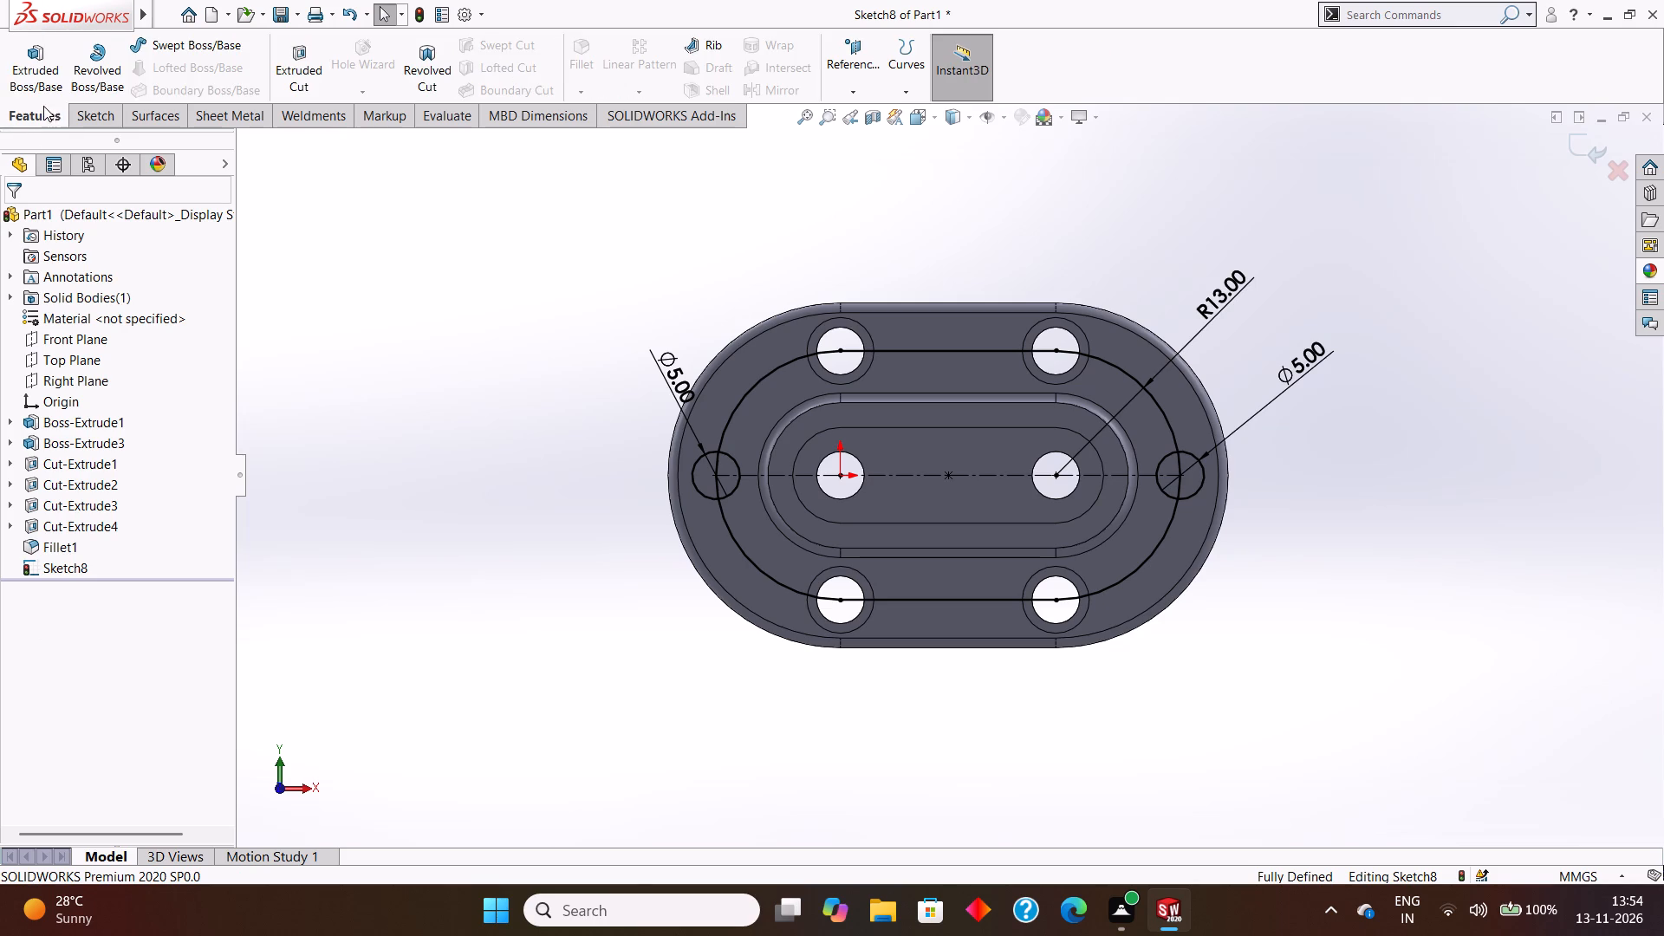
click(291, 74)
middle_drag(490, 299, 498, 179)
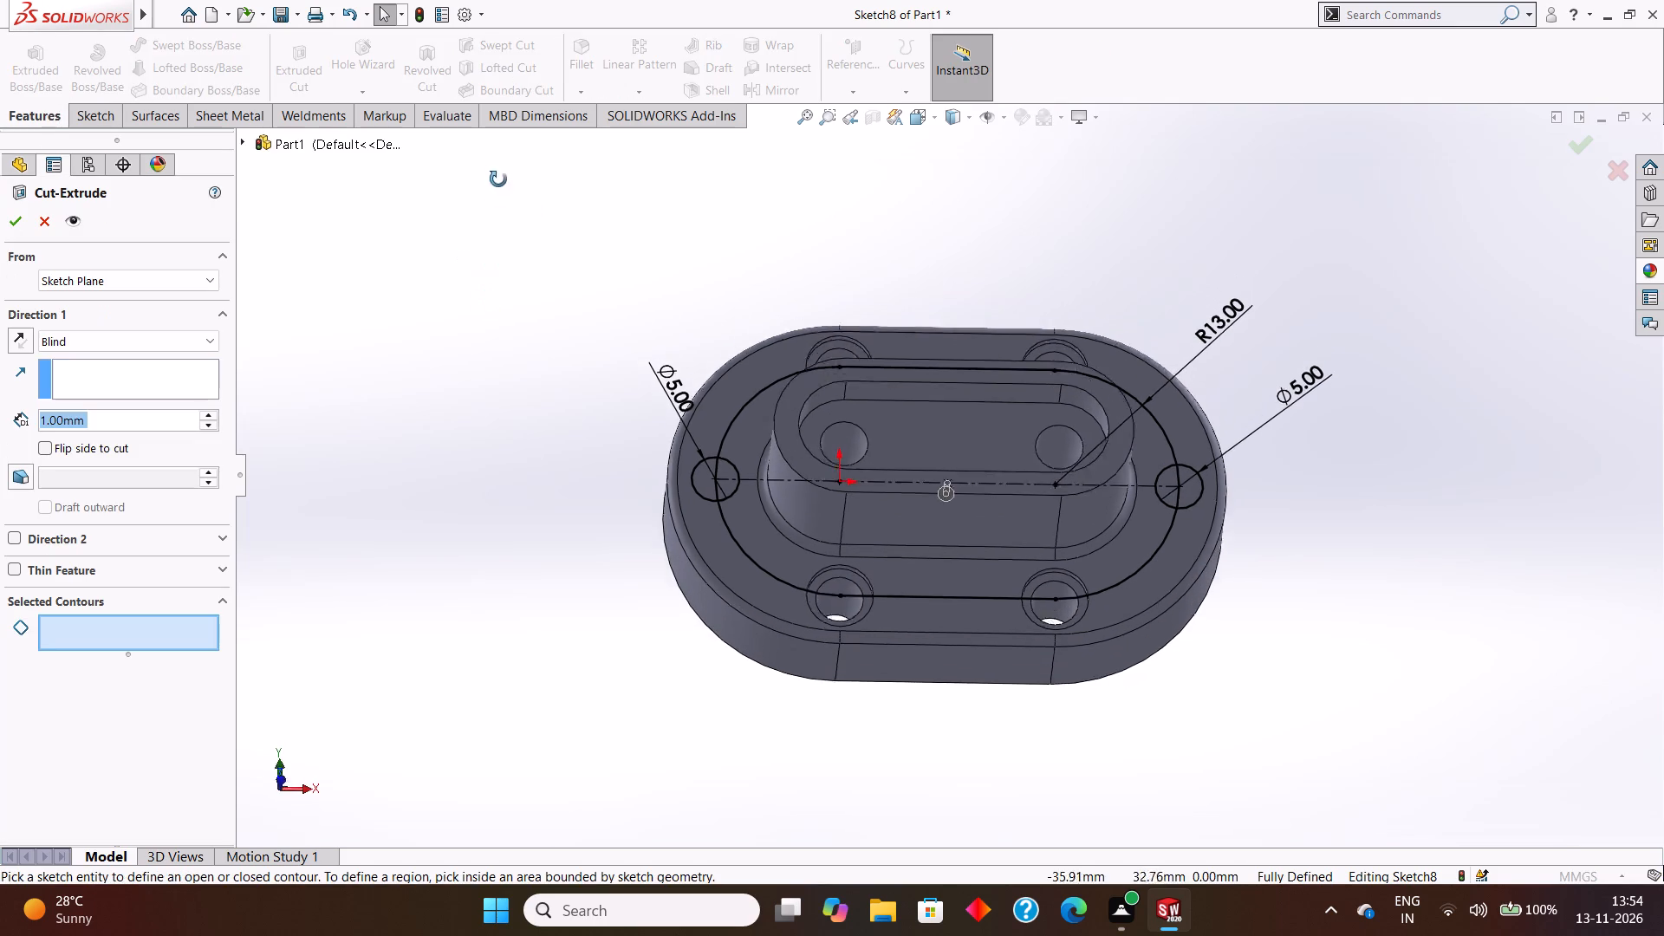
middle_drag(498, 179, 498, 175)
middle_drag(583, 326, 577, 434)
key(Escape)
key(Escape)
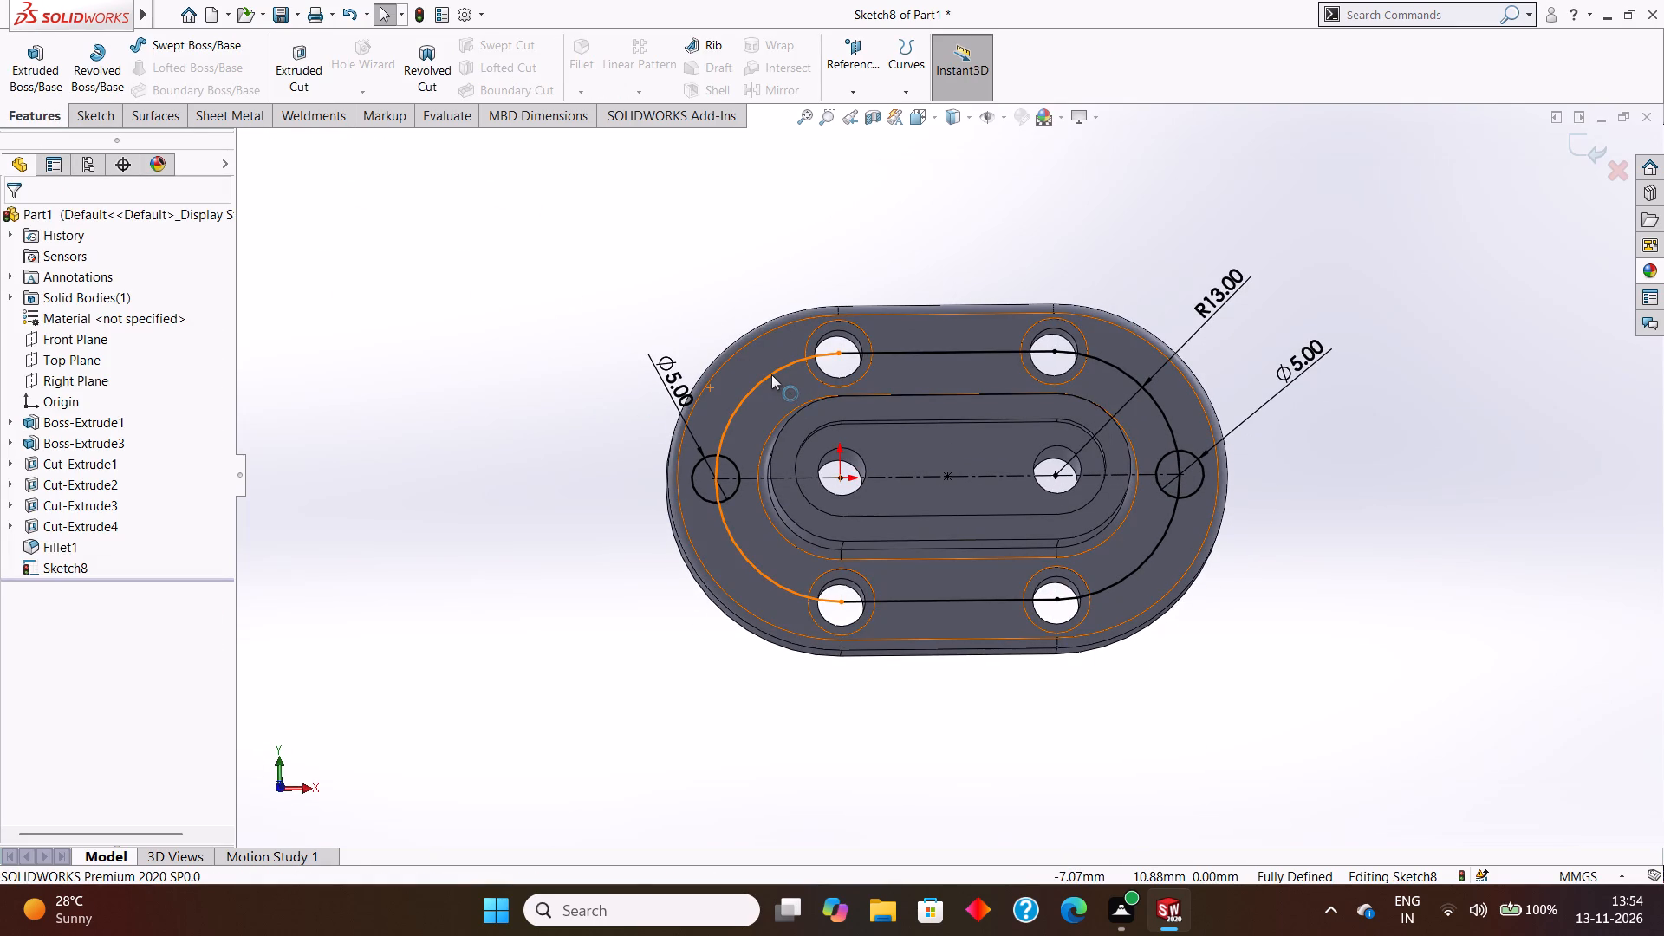
Convert the 13 mm radius slot outline in the sketch to construction geometry.
right_click(770, 374)
click(816, 354)
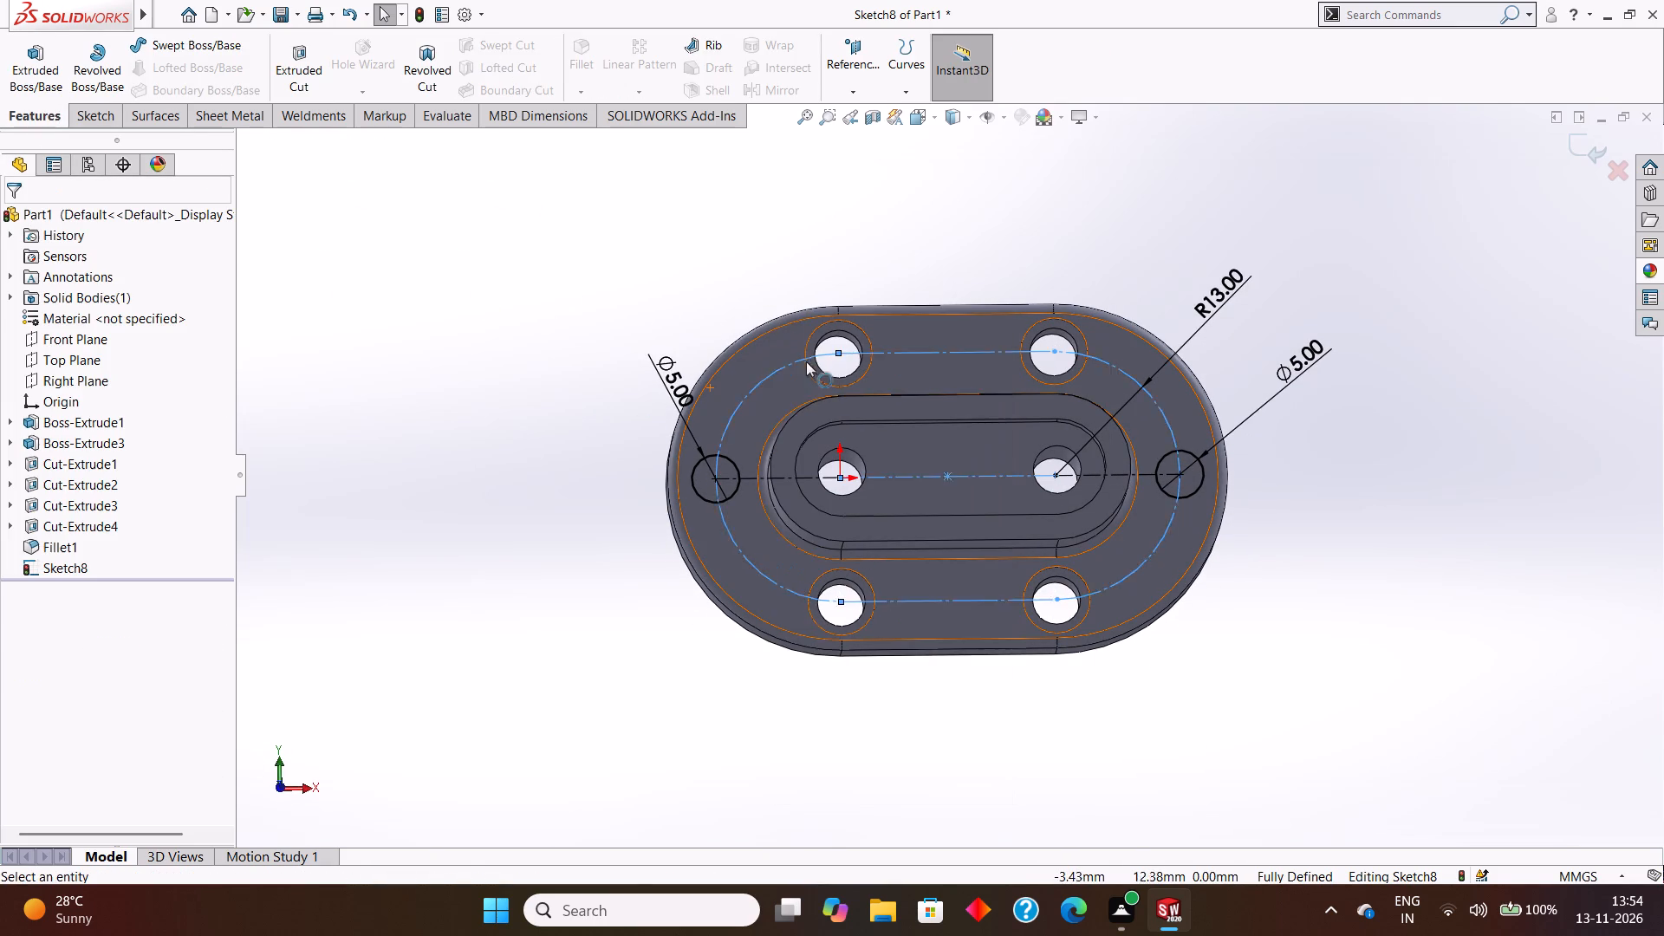
key(Escape)
key(Escape)
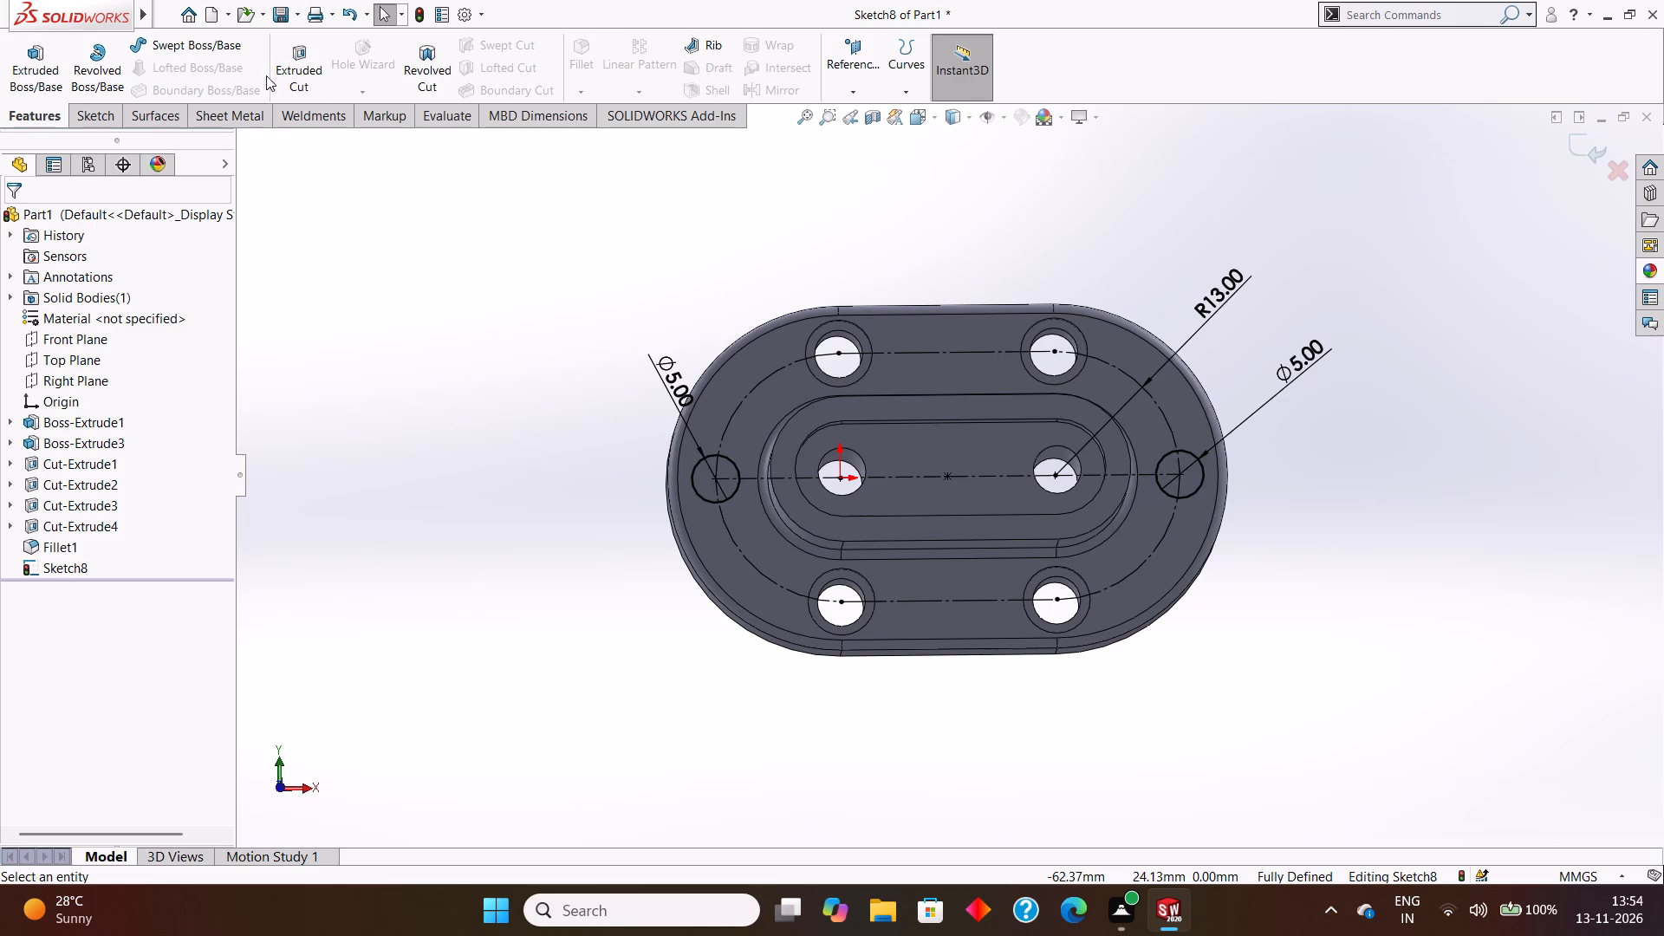
Extrude-cut the two 5 mm end circles Through All to make the flange-end holes.
click(306, 68)
middle_drag(451, 240, 455, 100)
middle_drag(457, 228, 464, 184)
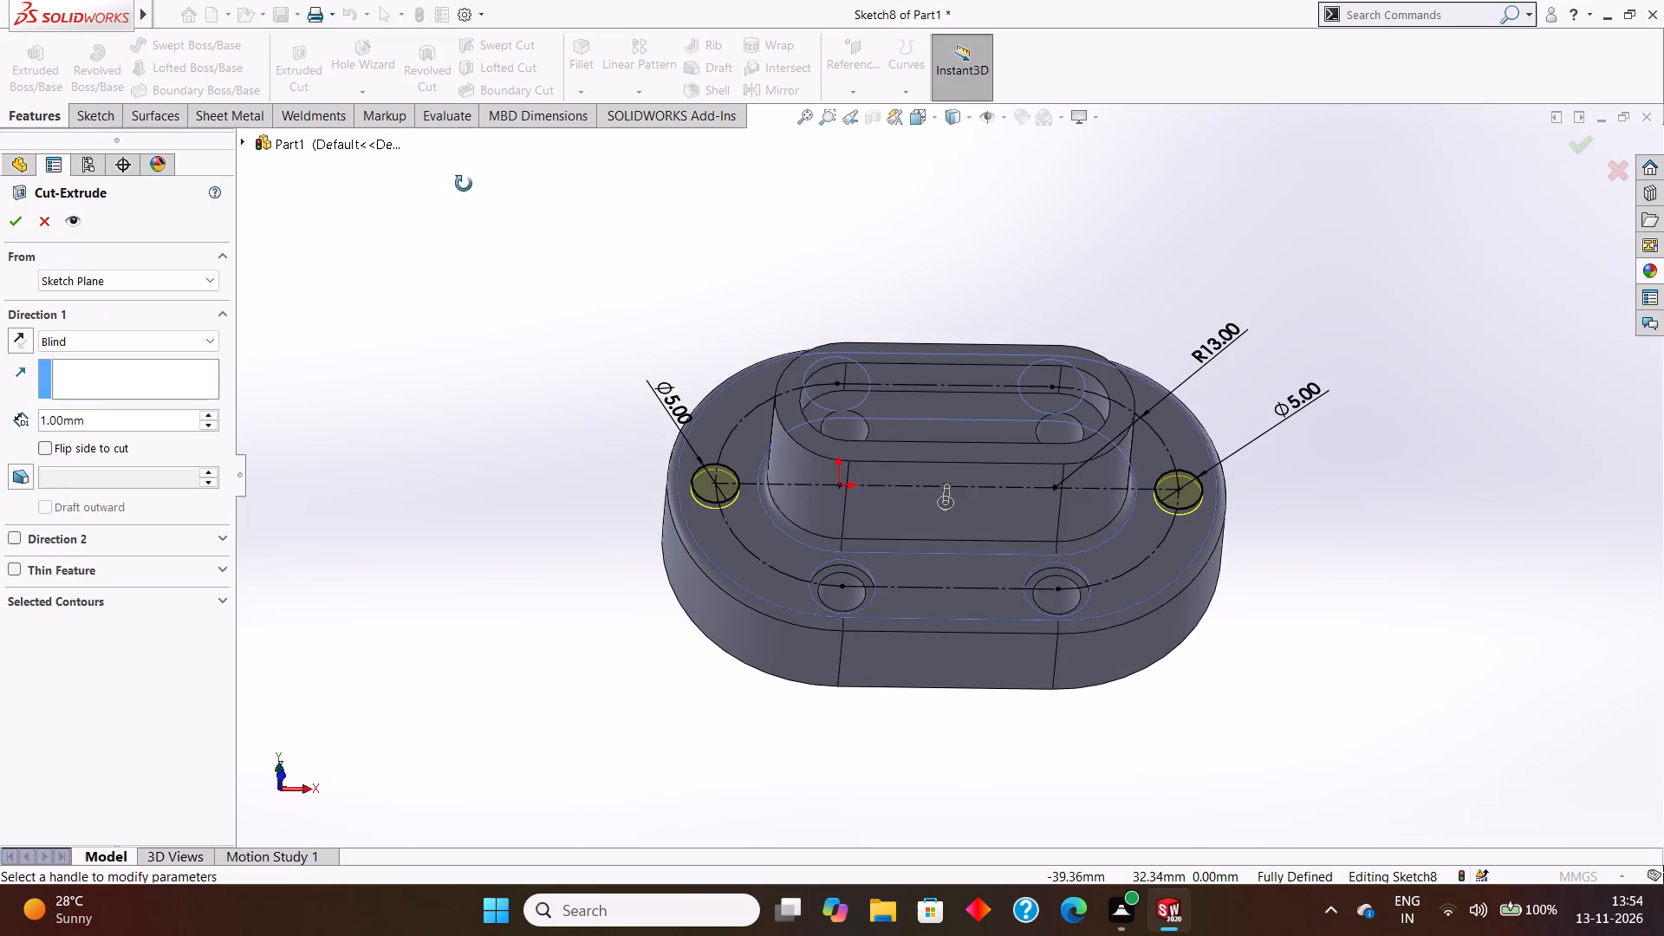
middle_drag(464, 184, 481, 109)
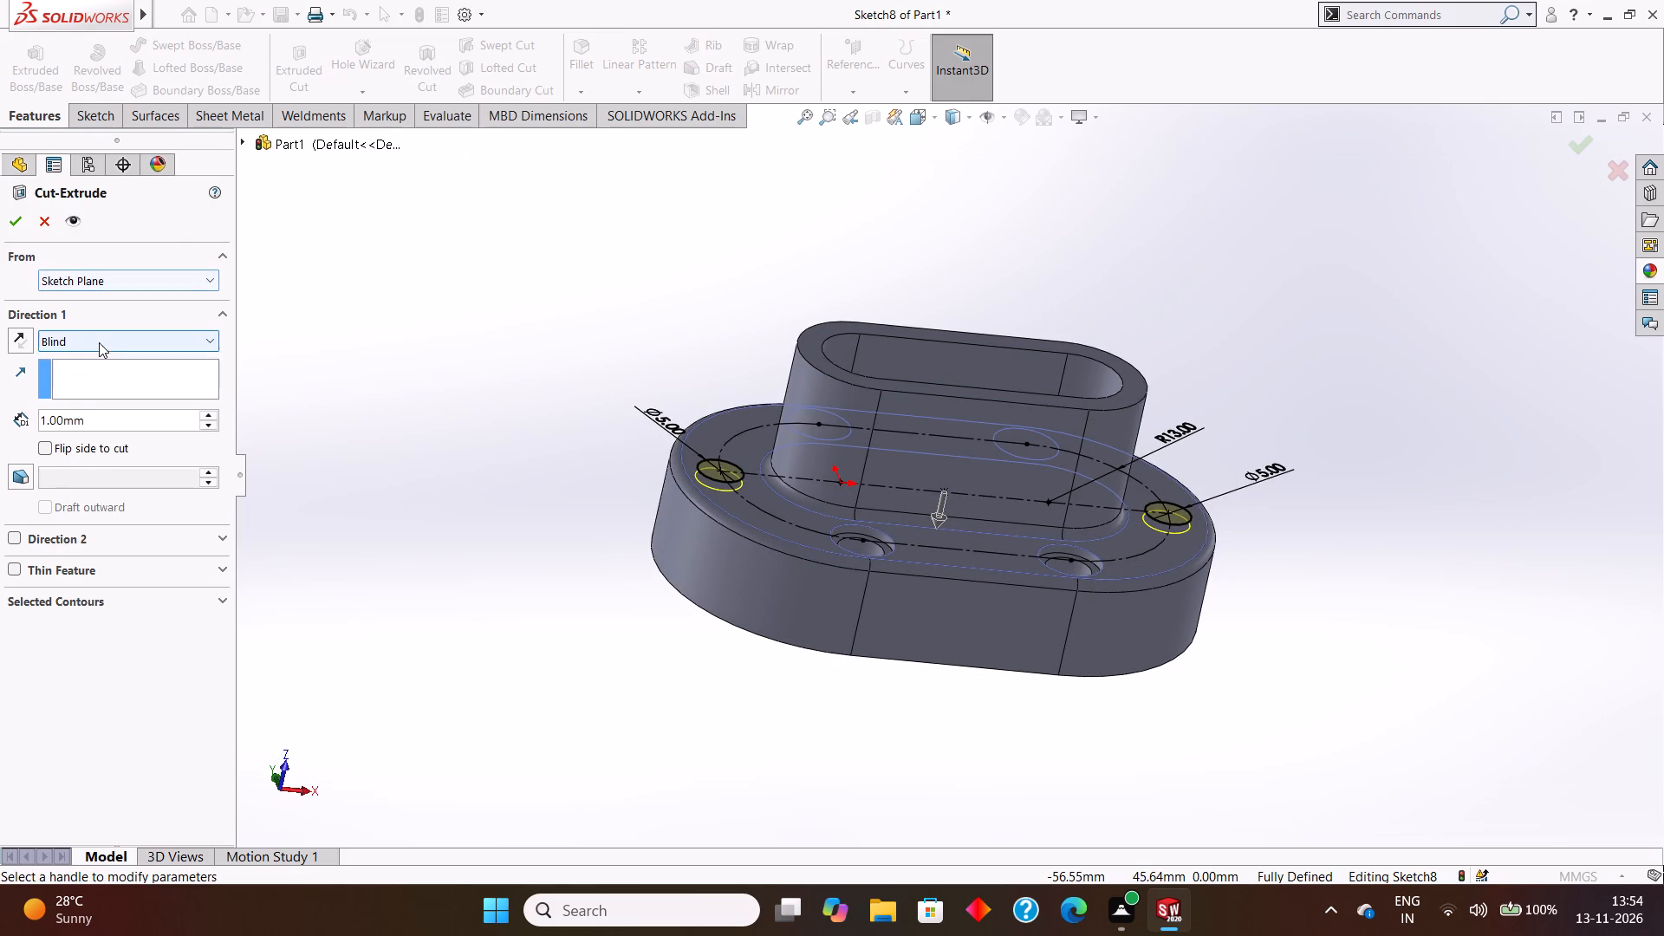
click(99, 342)
click(101, 376)
click(12, 224)
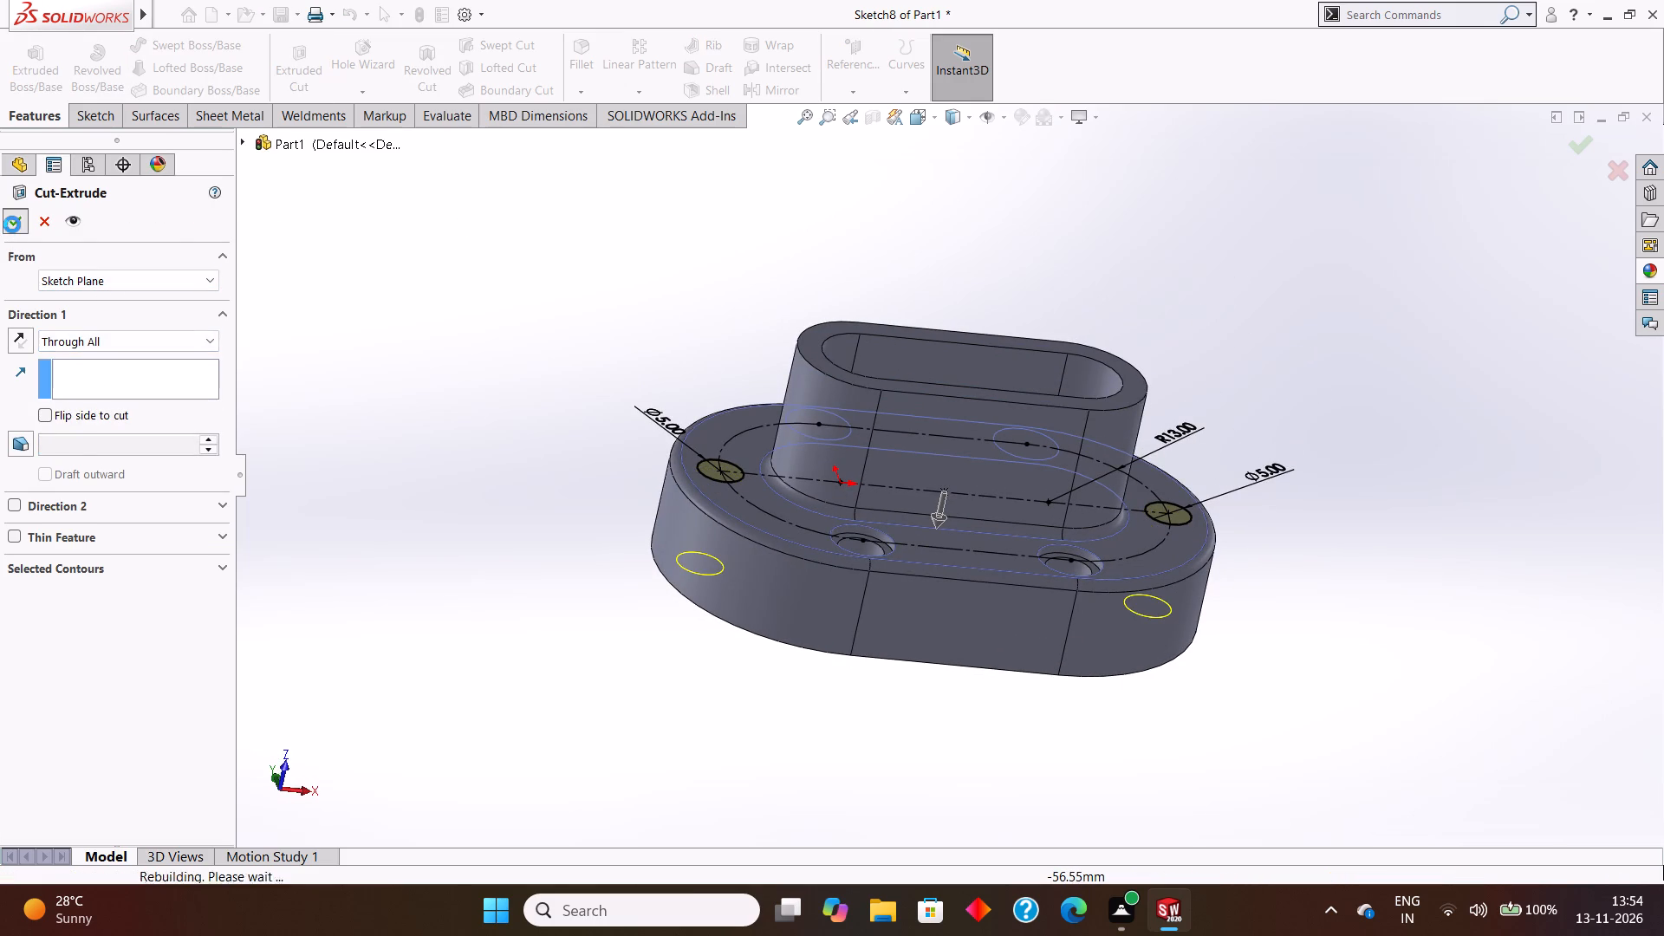
click(374, 257)
Start a sketch on the flange's top face and draw a circle of about 4.6 mm radius concentric with the left end hole.
middle_drag(568, 218, 542, 377)
middle_drag(590, 239, 601, 332)
middle_click(606, 321)
click(738, 381)
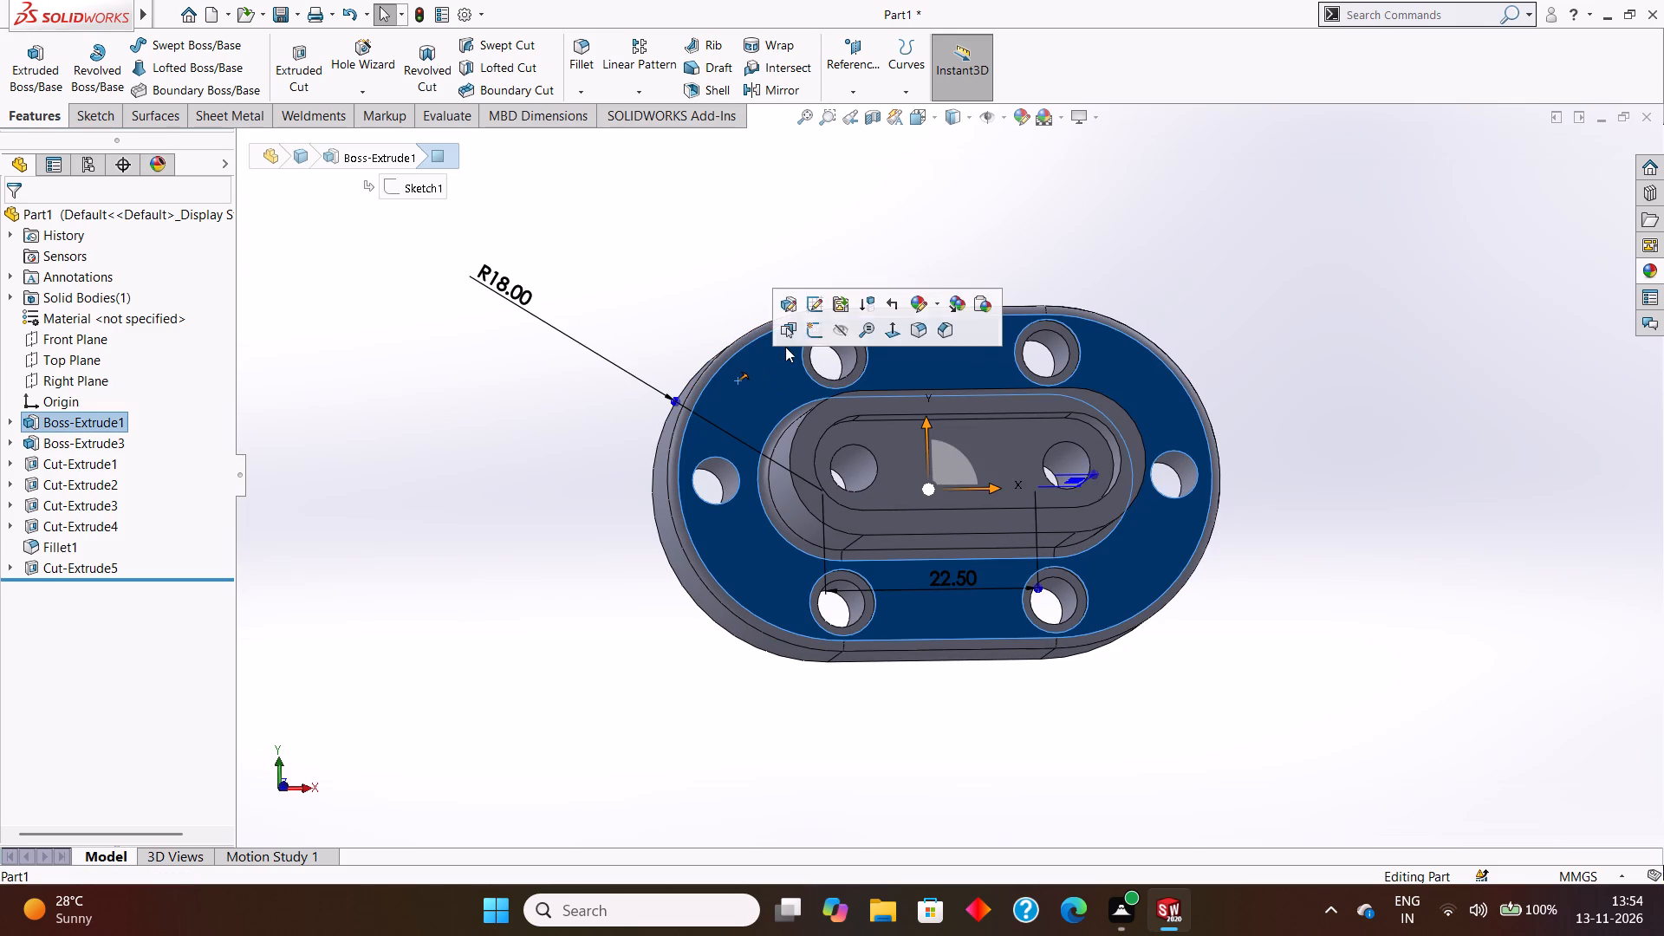
click(810, 328)
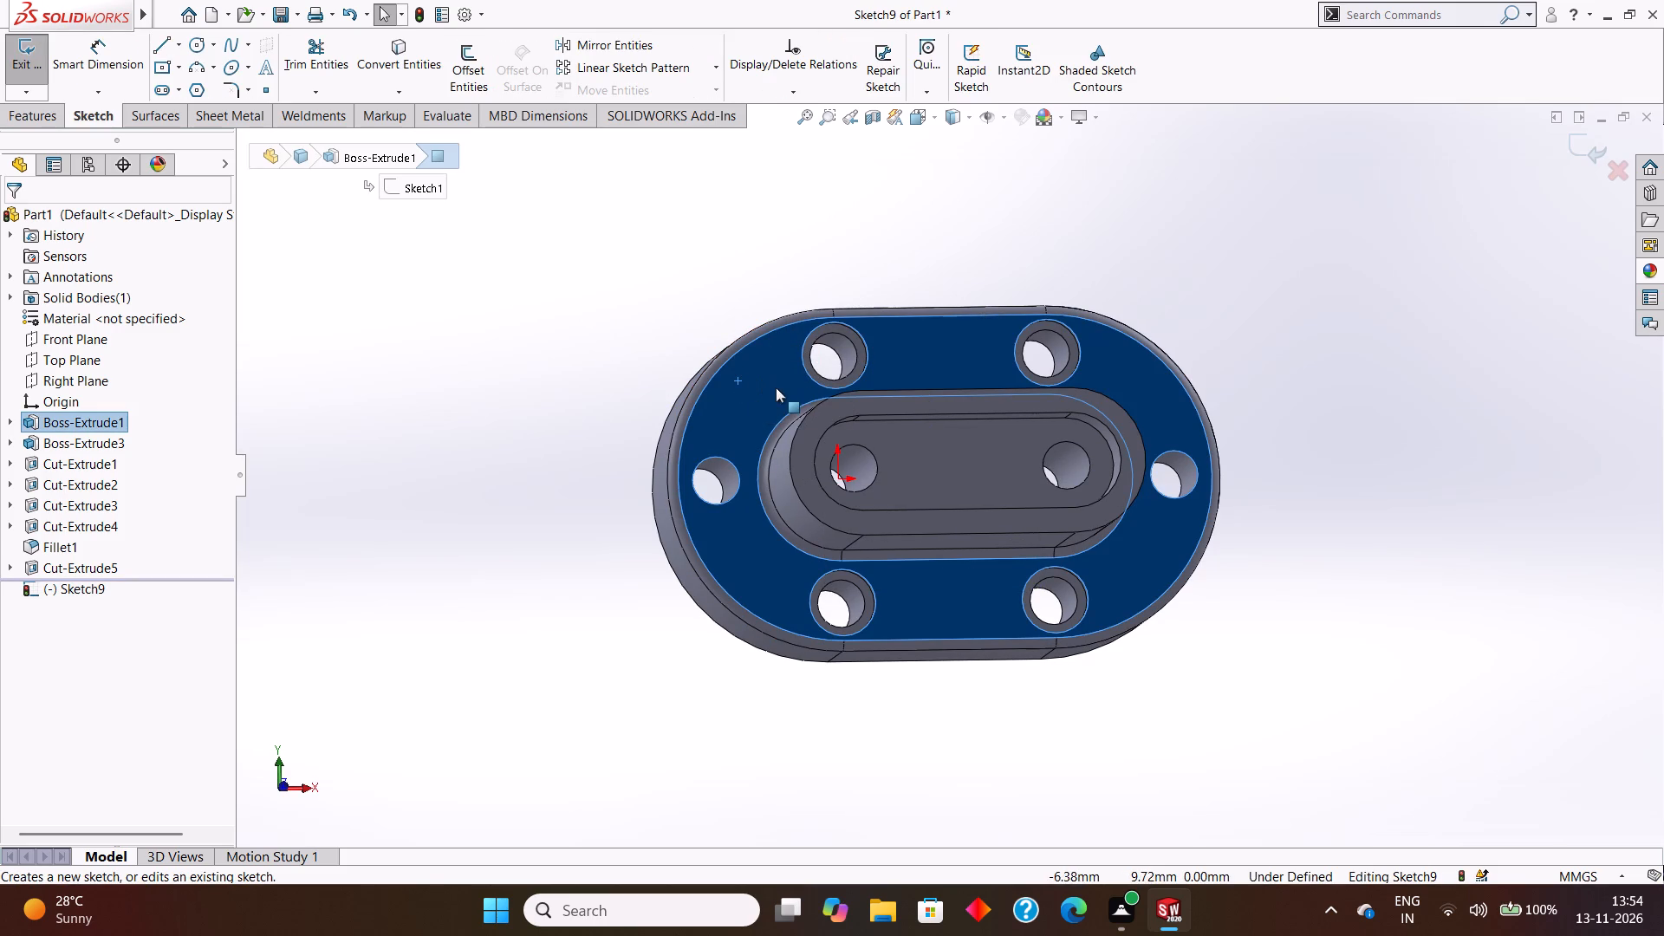
key(ctrl+8)
key(Escape)
key(Escape)
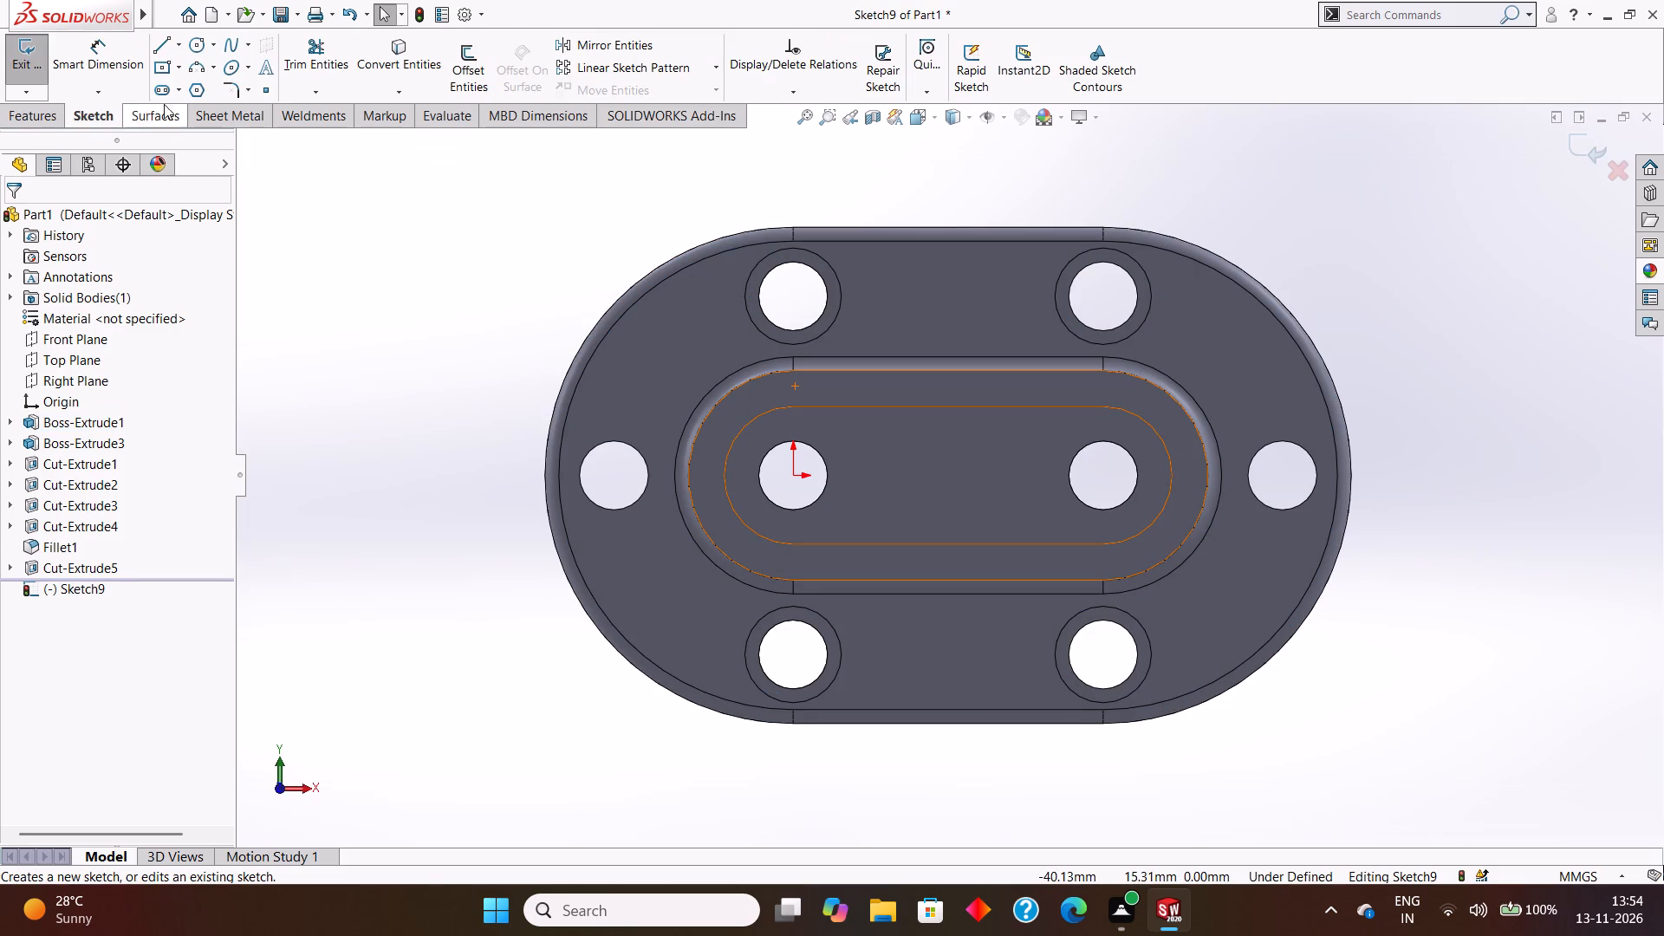
click(197, 42)
scroll(670, 391, up, 2)
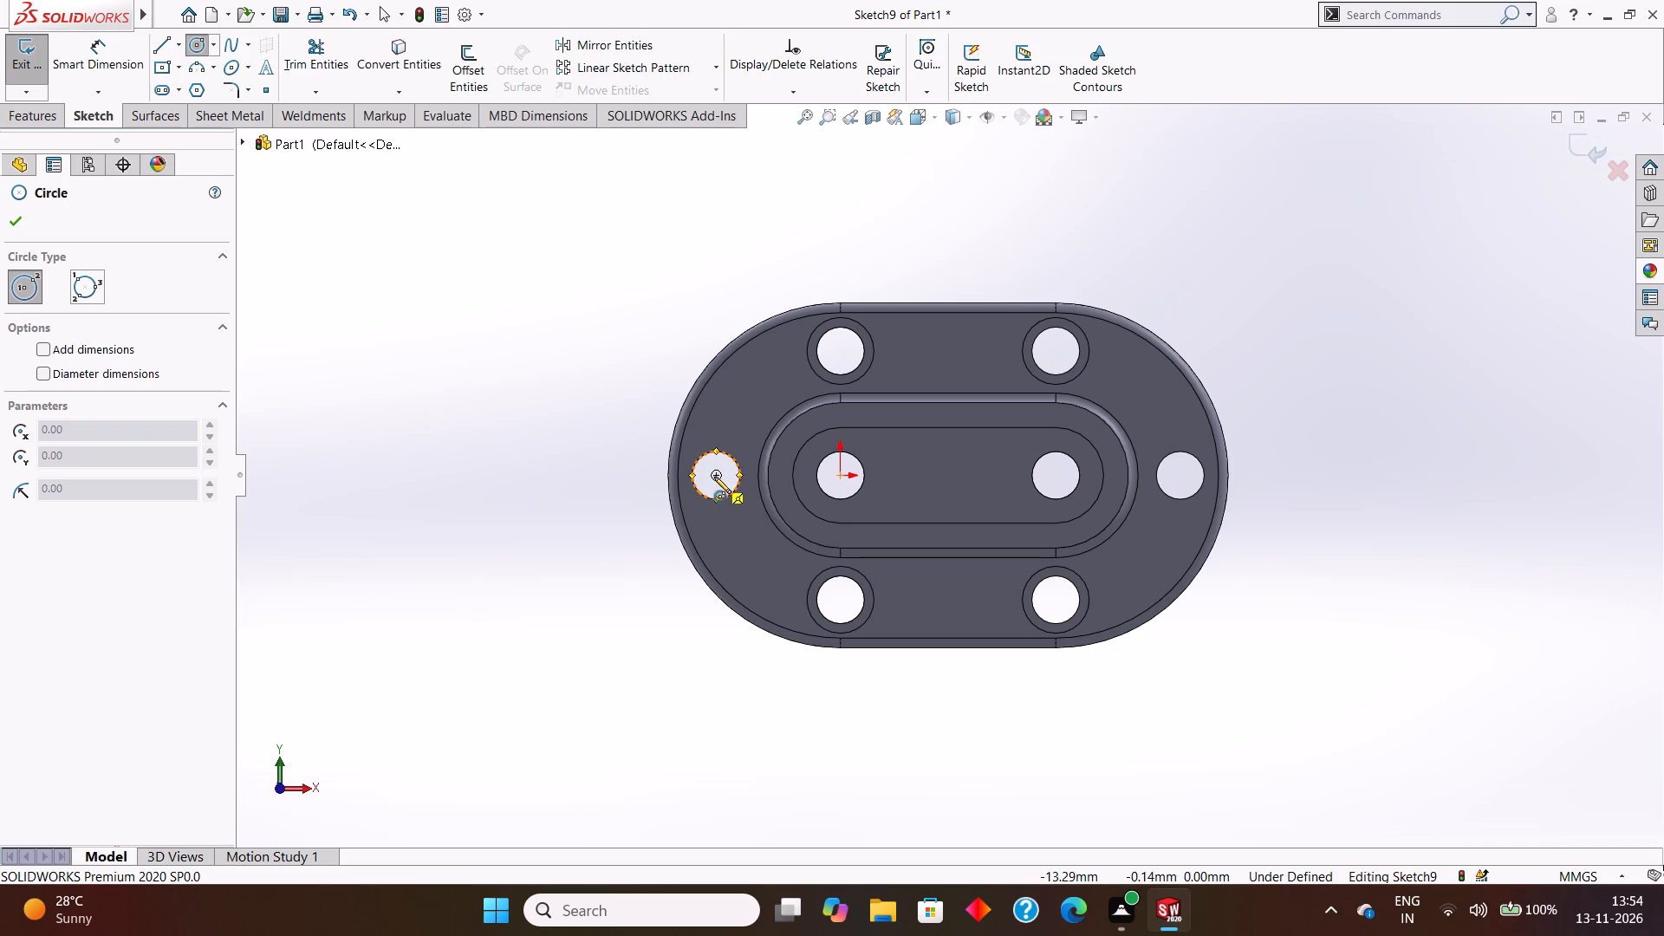
drag(714, 477, 740, 437)
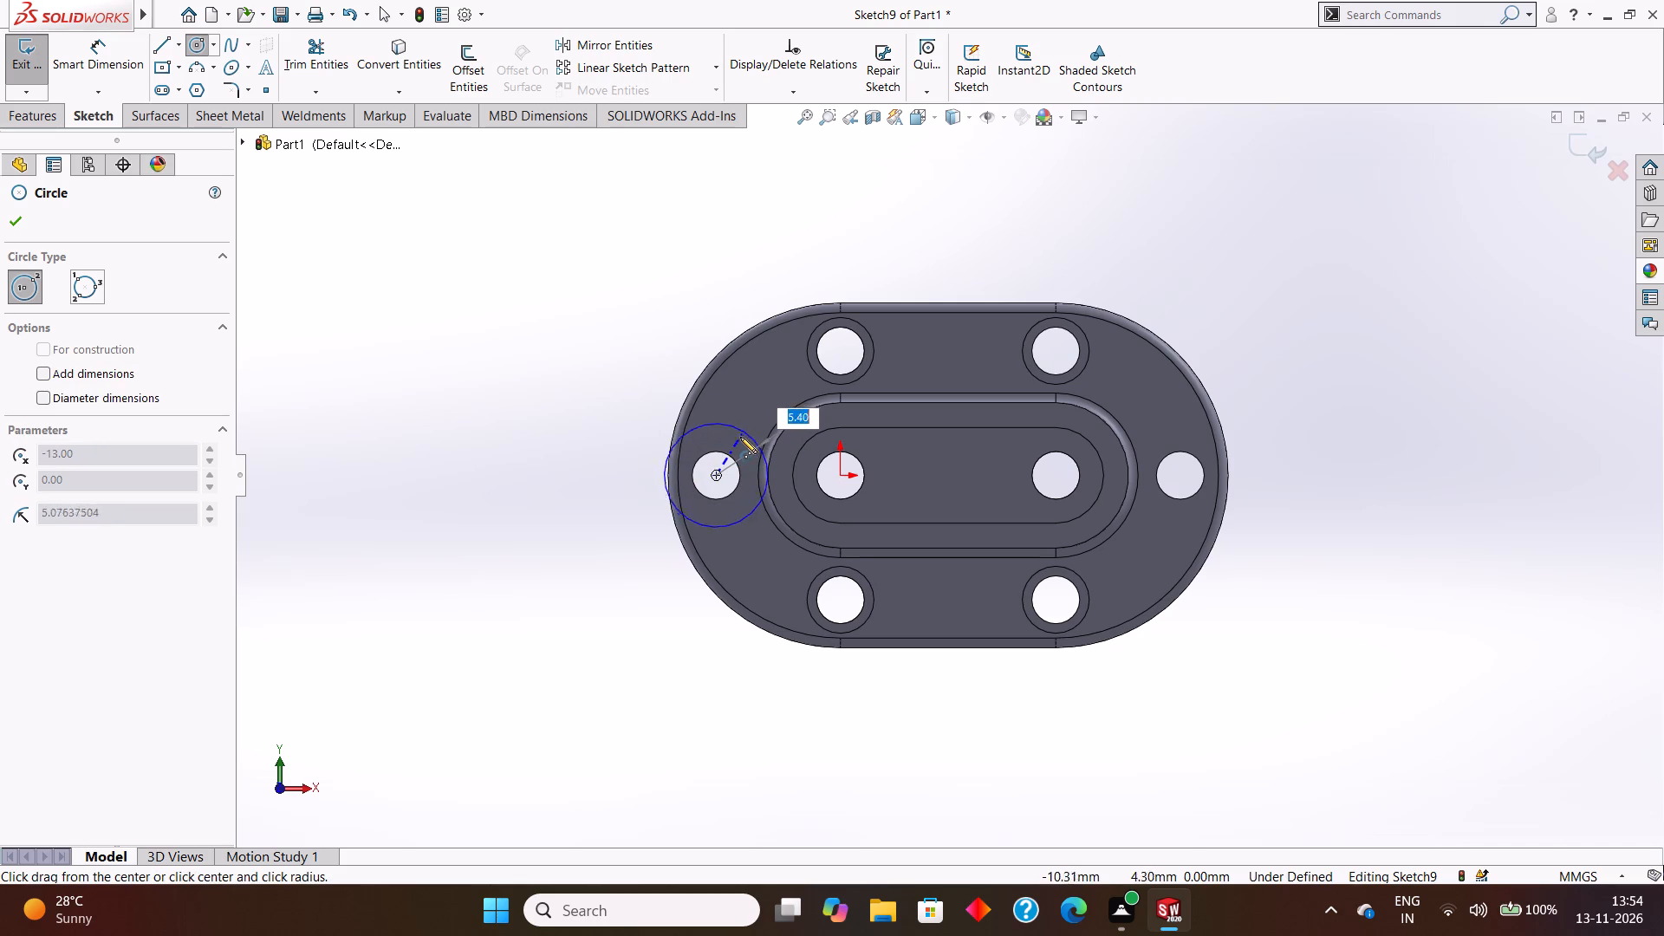
drag(740, 437, 740, 446)
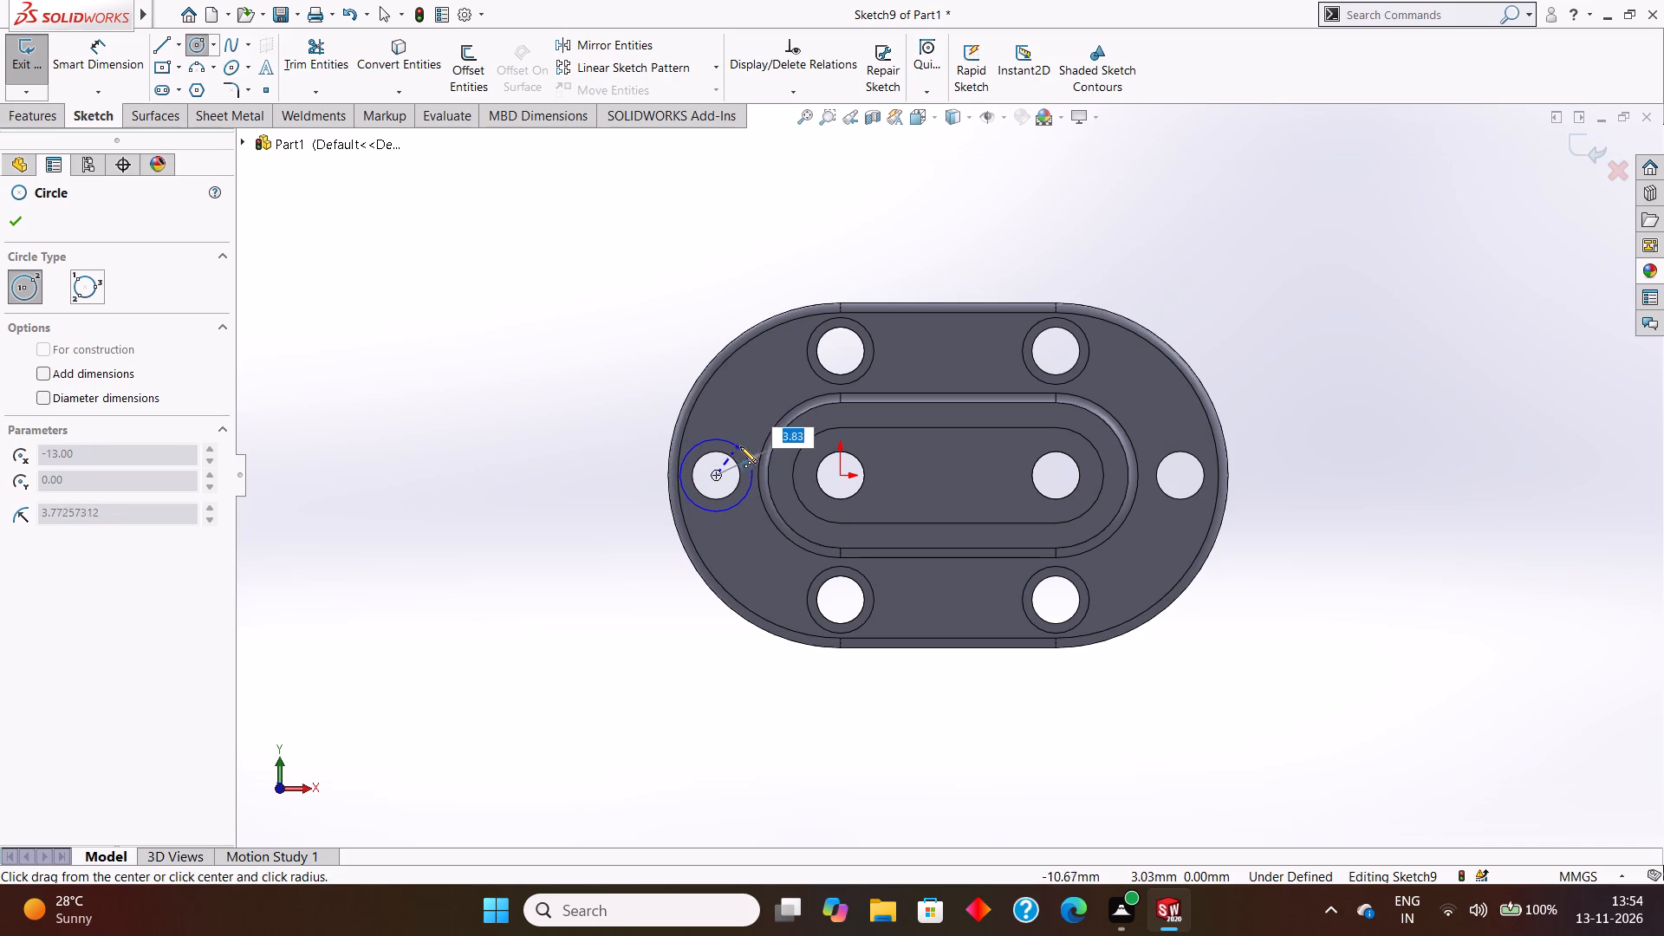
drag(740, 446, 744, 439)
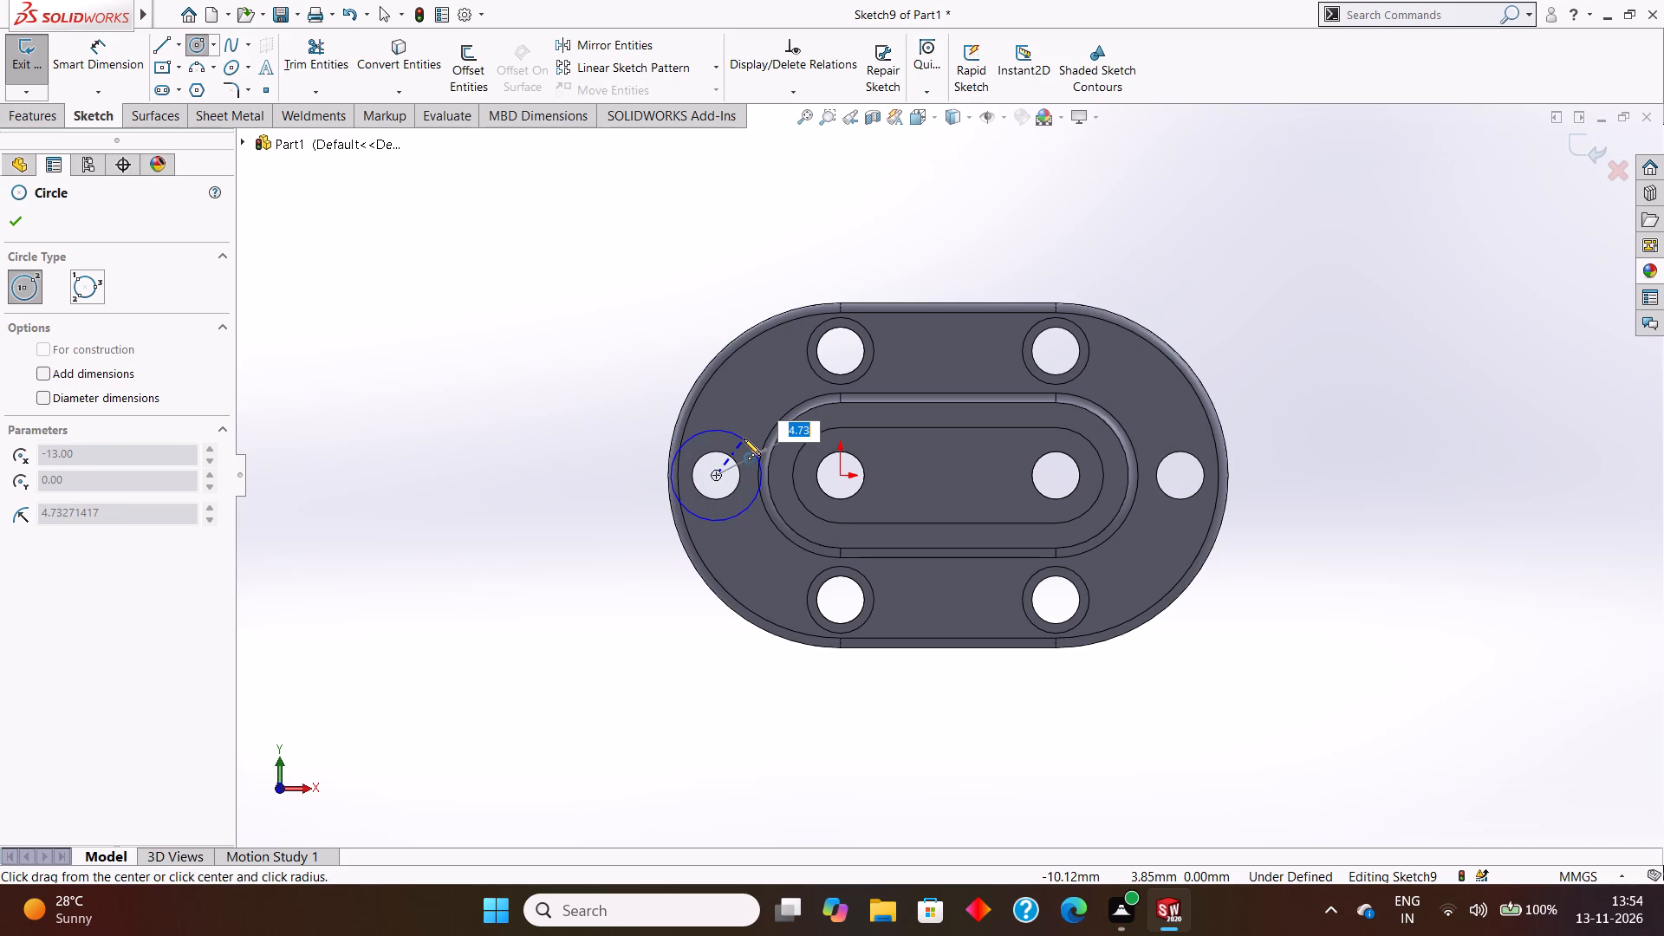
drag(744, 439, 742, 439)
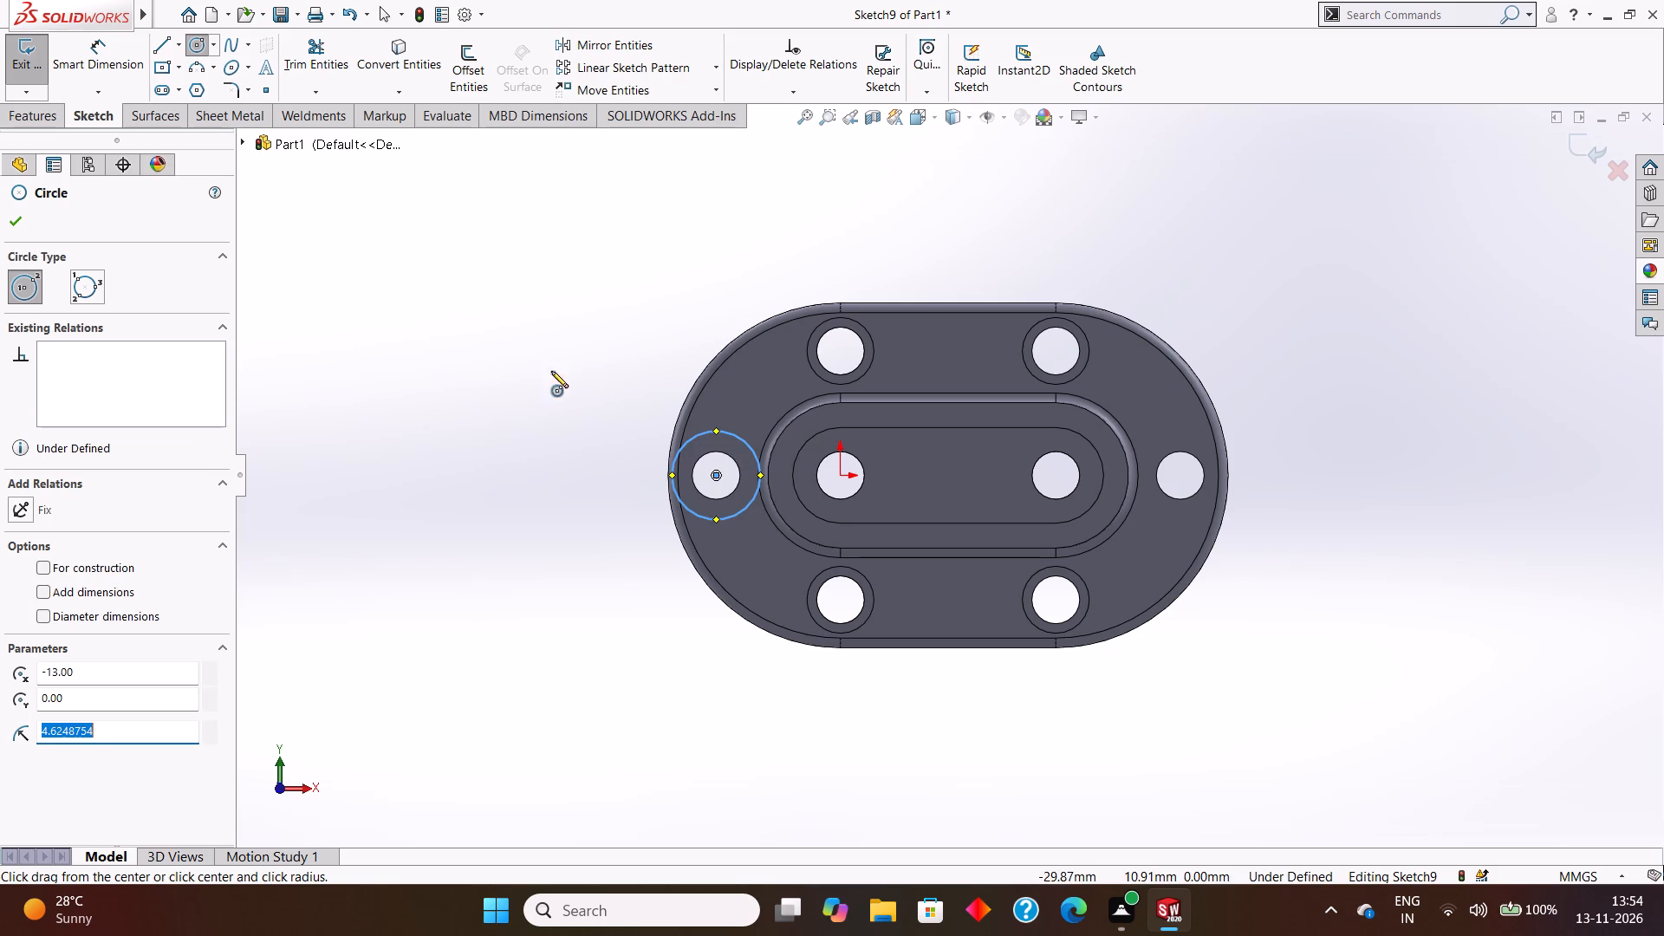
click(19, 221)
Dimension the circle around the left end hole with a 7 mm diameter.
click(118, 49)
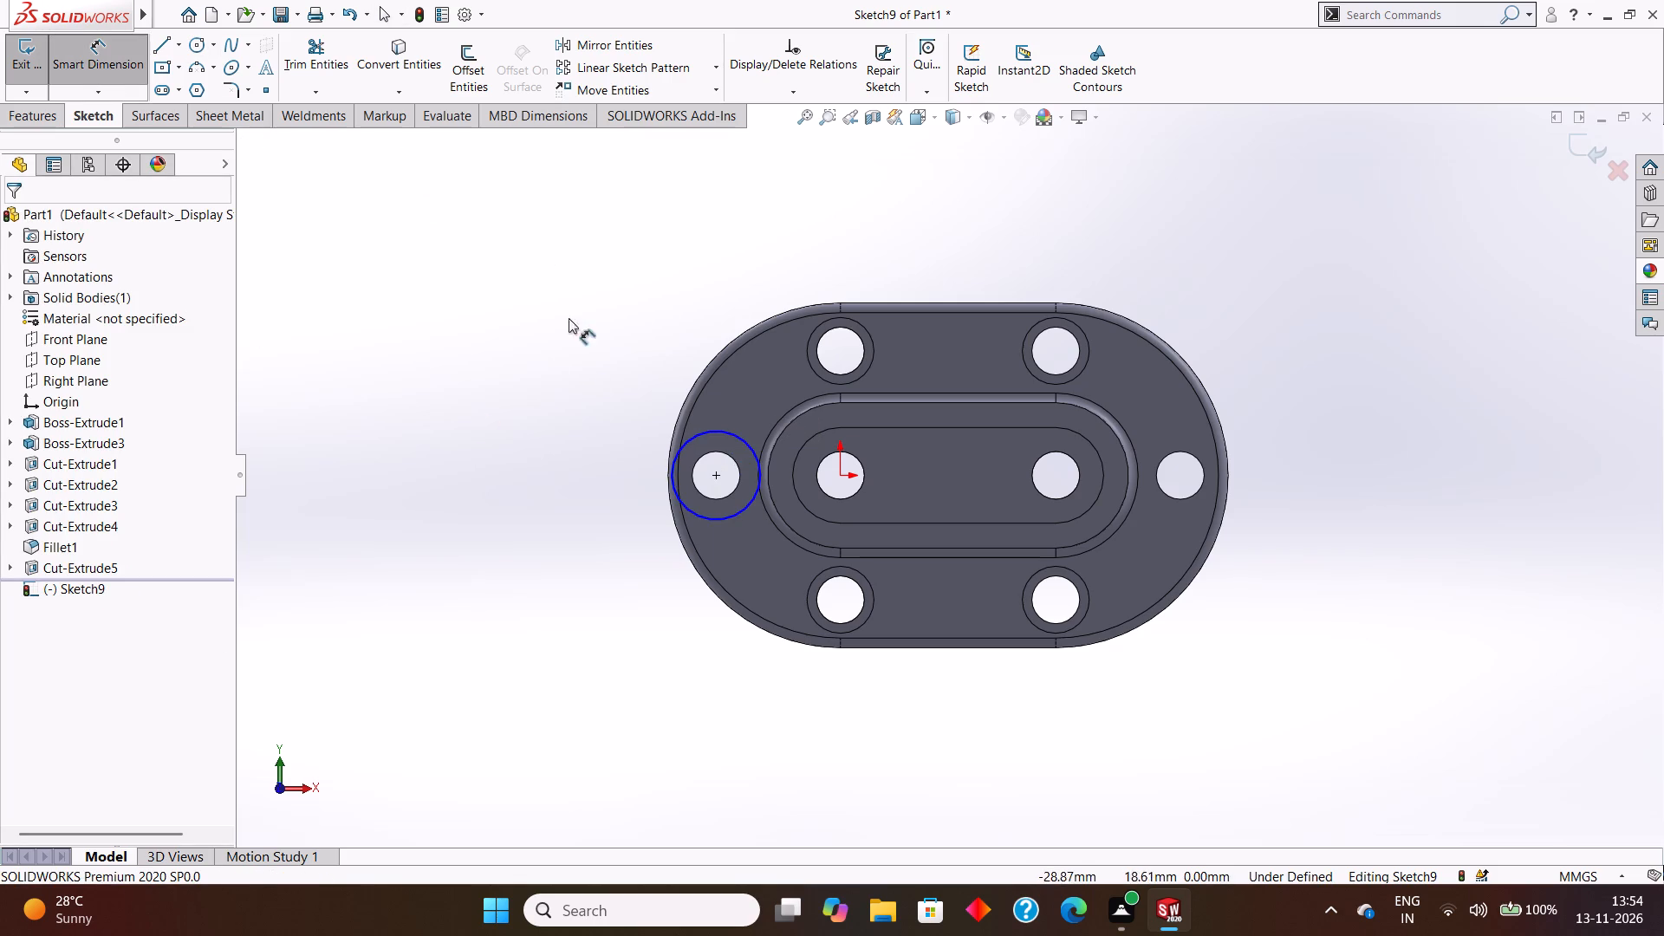
click(707, 432)
click(659, 301)
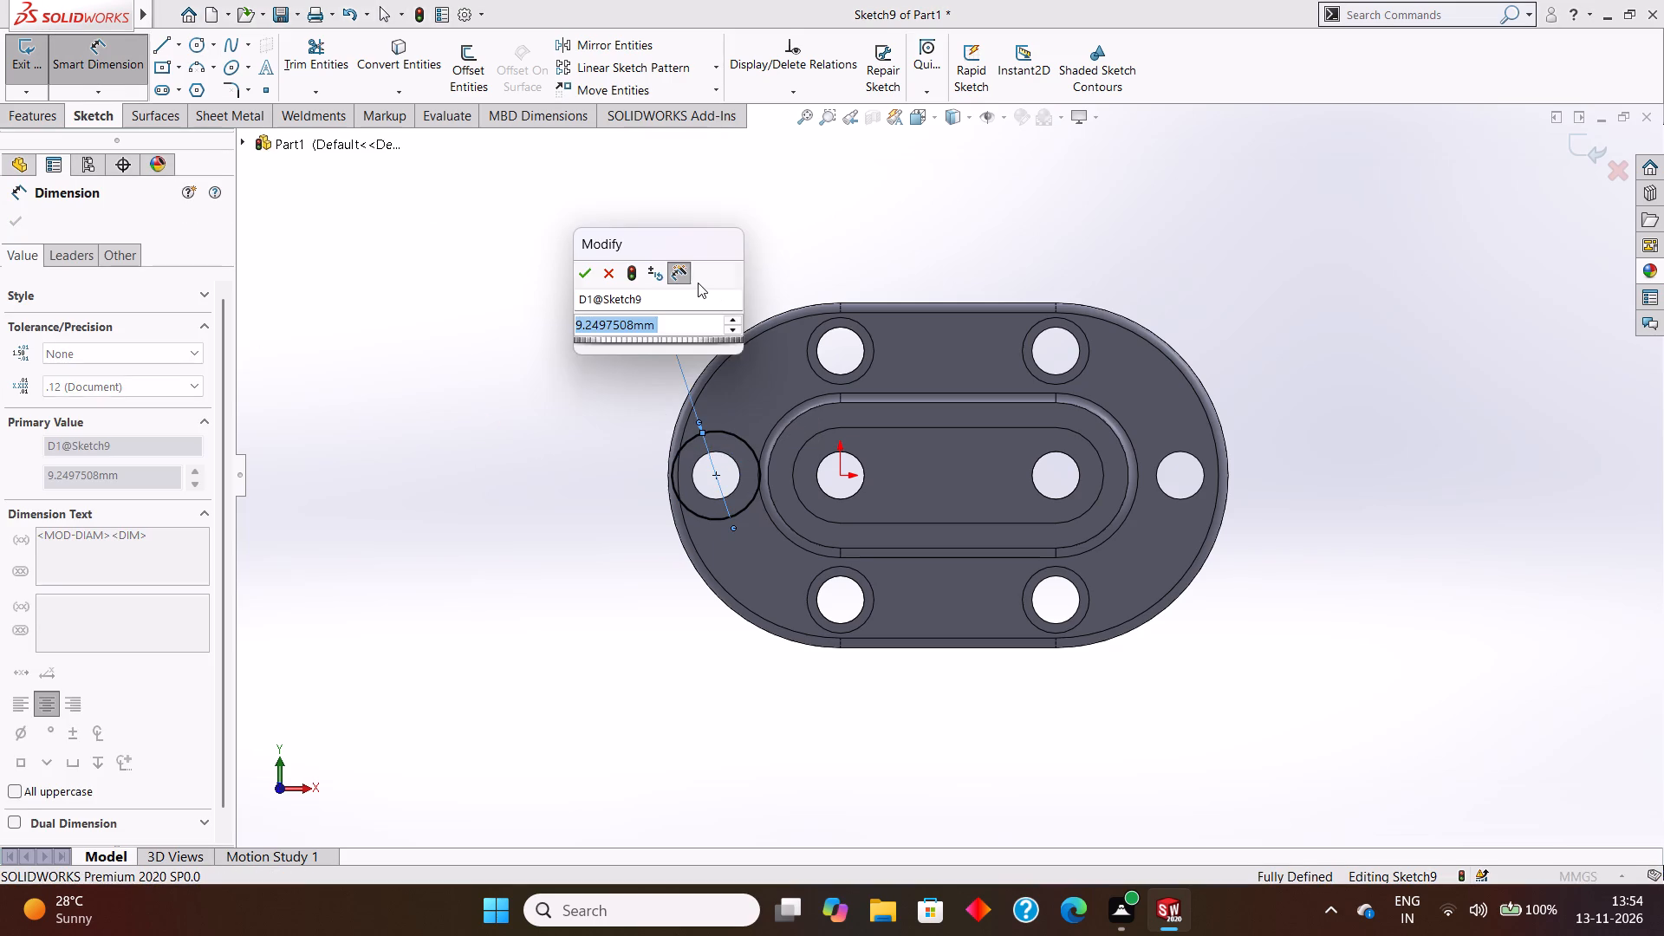
key(BackSpace)
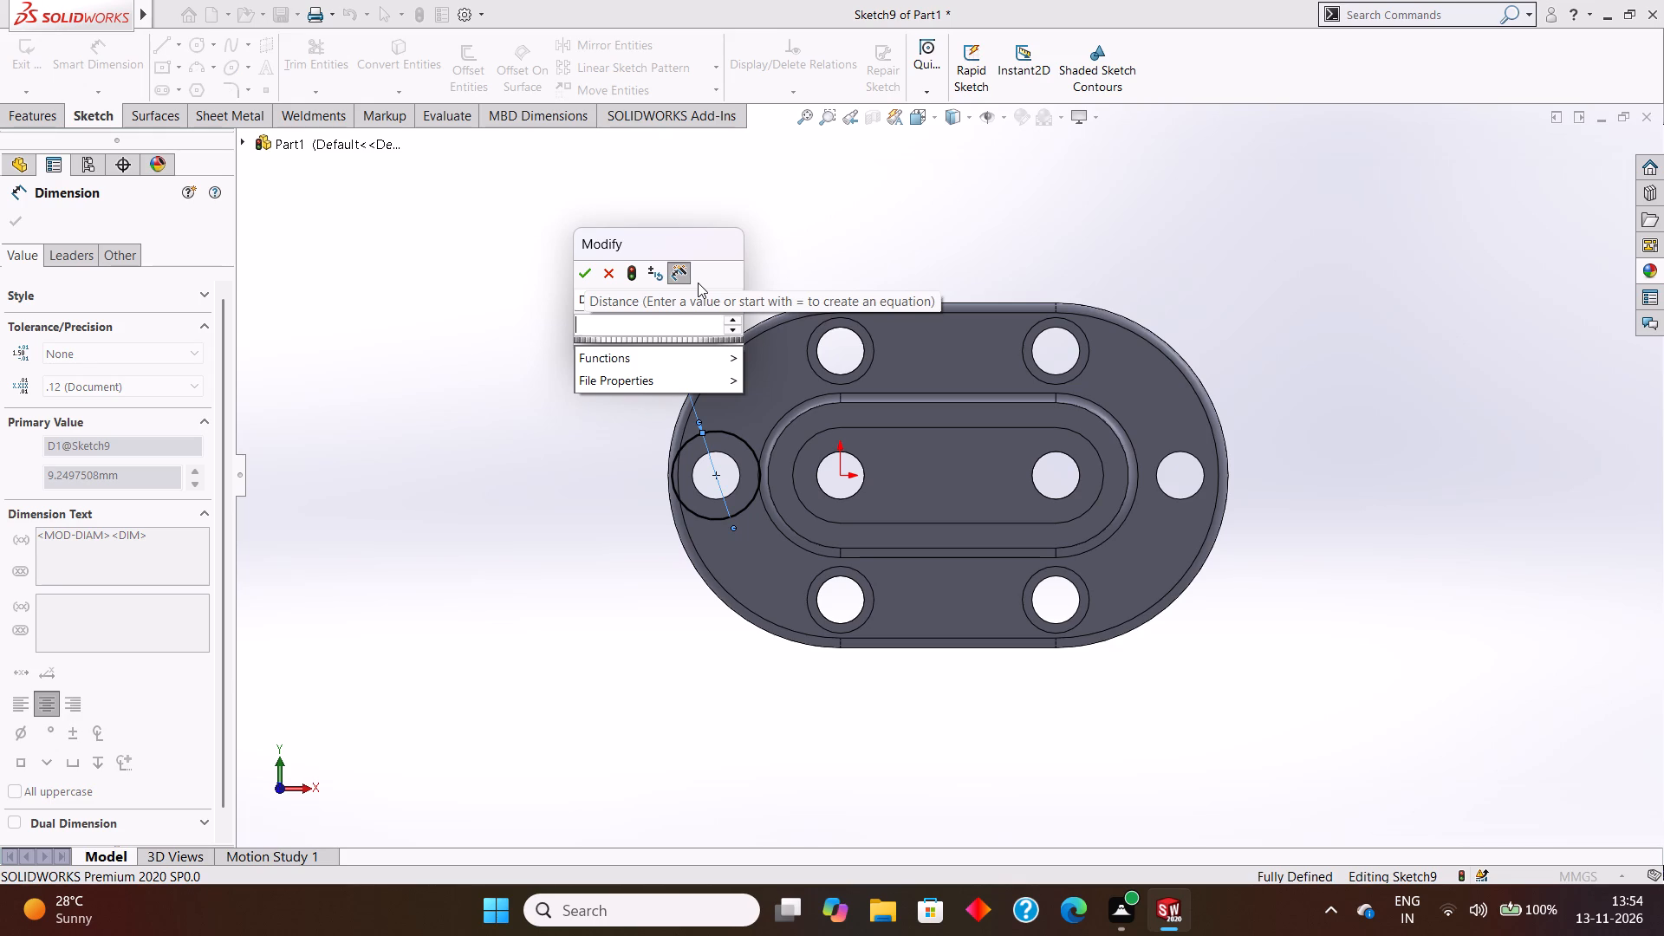
key(7)
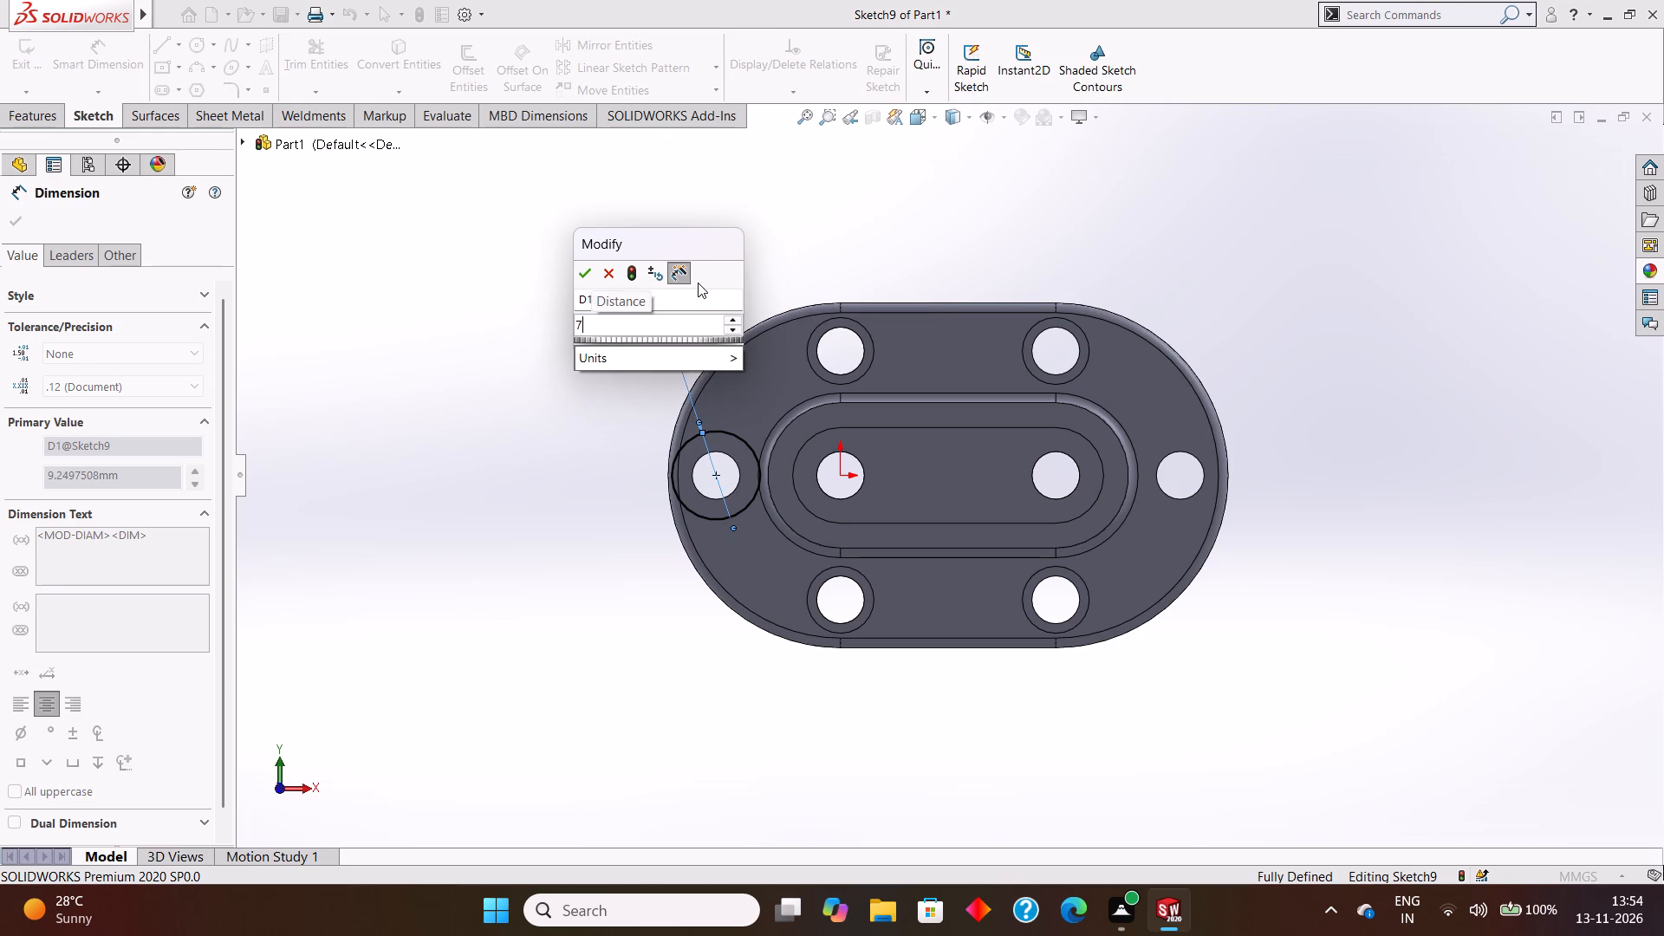
key(Return)
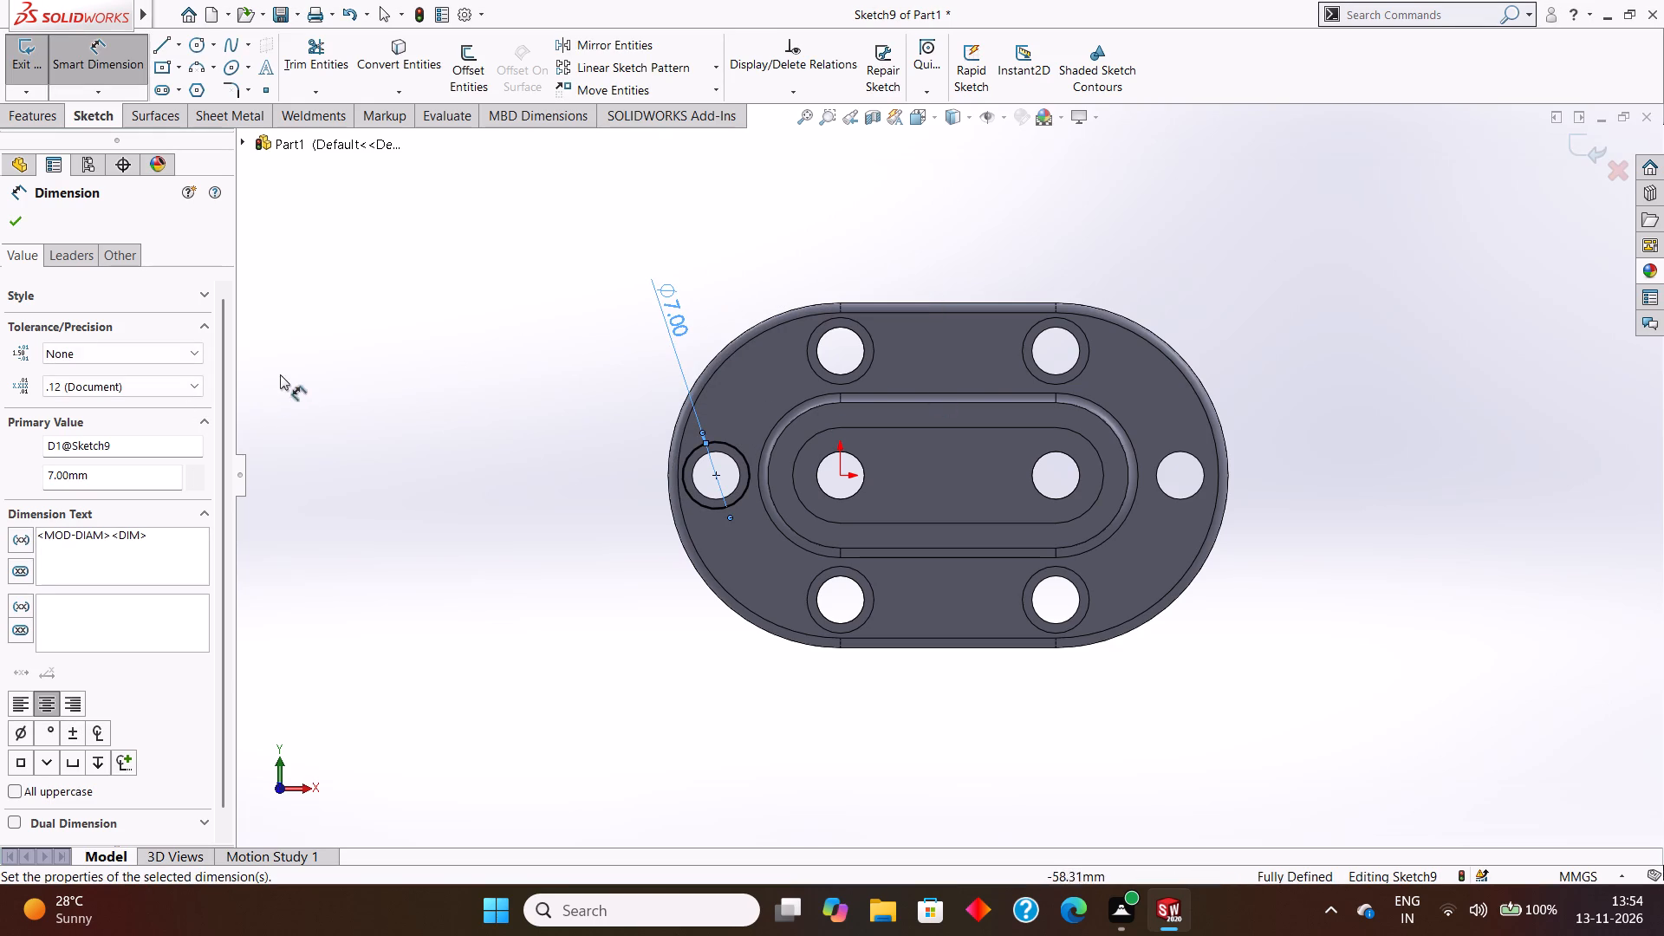
click(18, 216)
Sketch a circle concentric with the flange's right end hole and dimension its diameter to 7 mm.
click(200, 44)
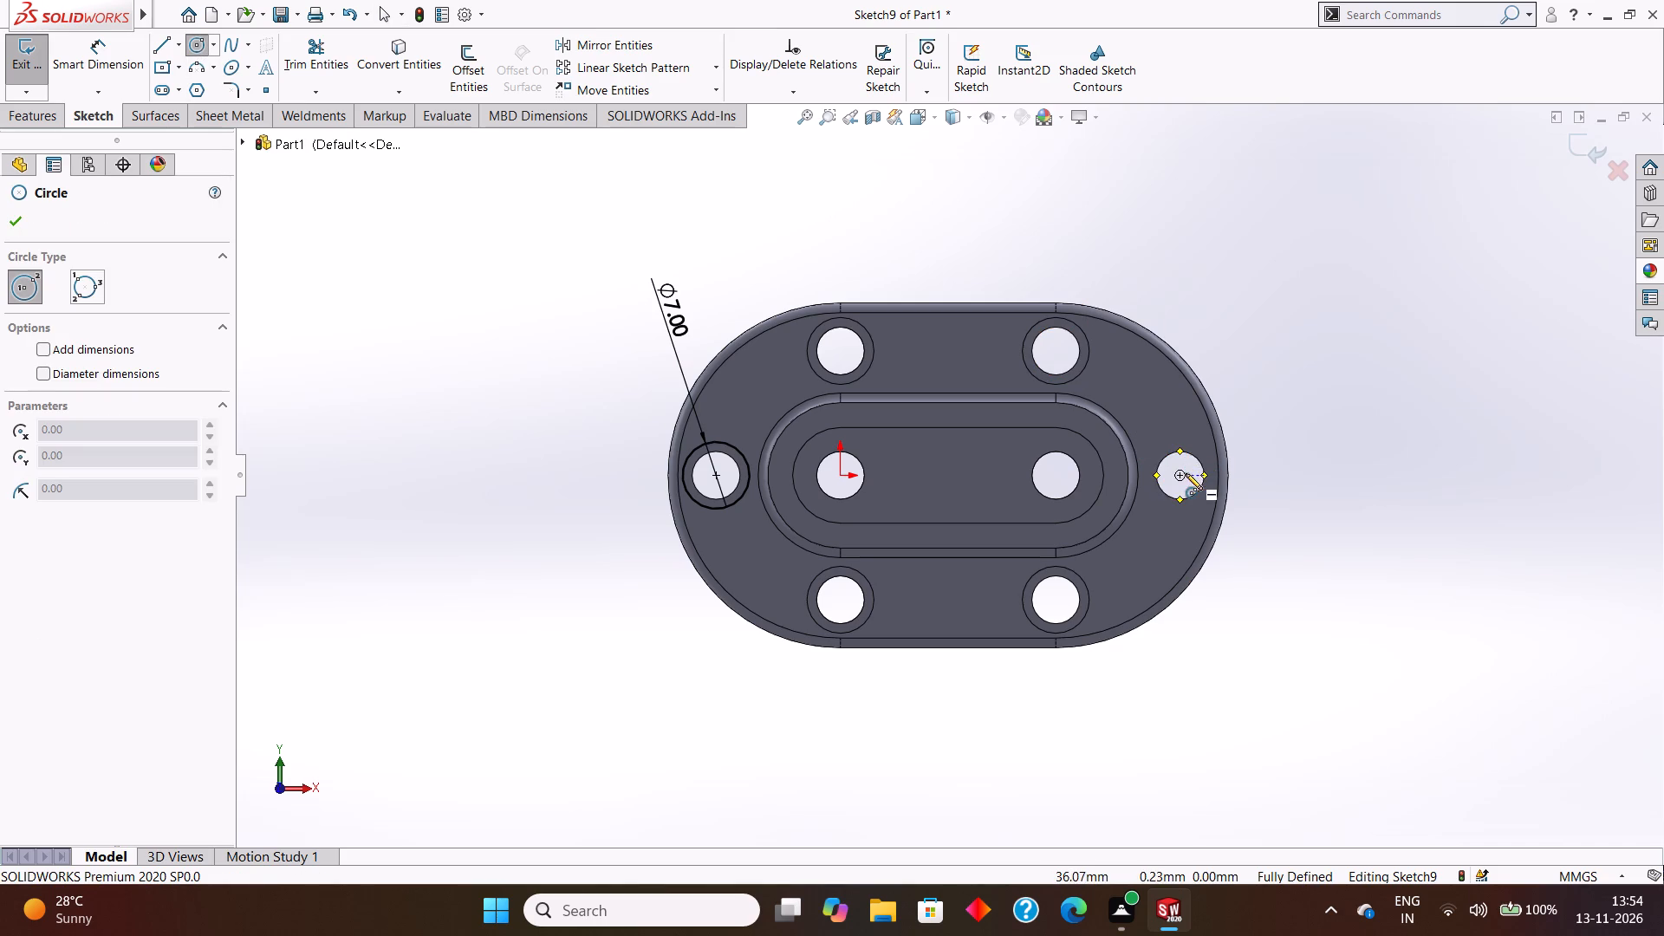
drag(1179, 475, 1189, 433)
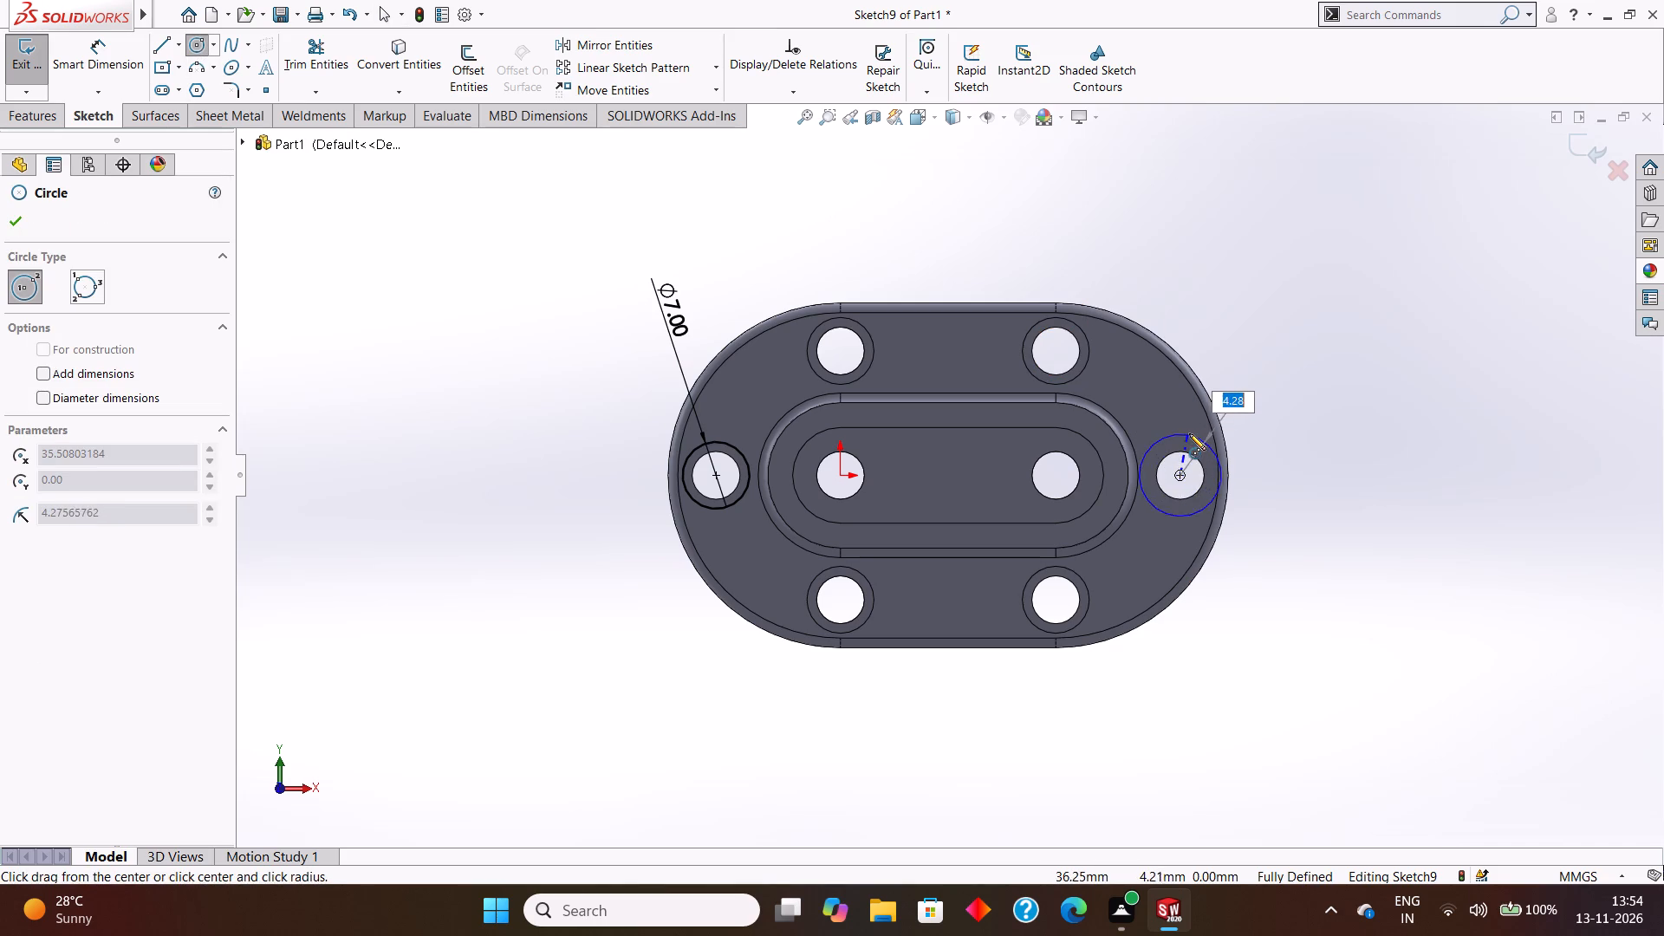
drag(1189, 433, 1187, 440)
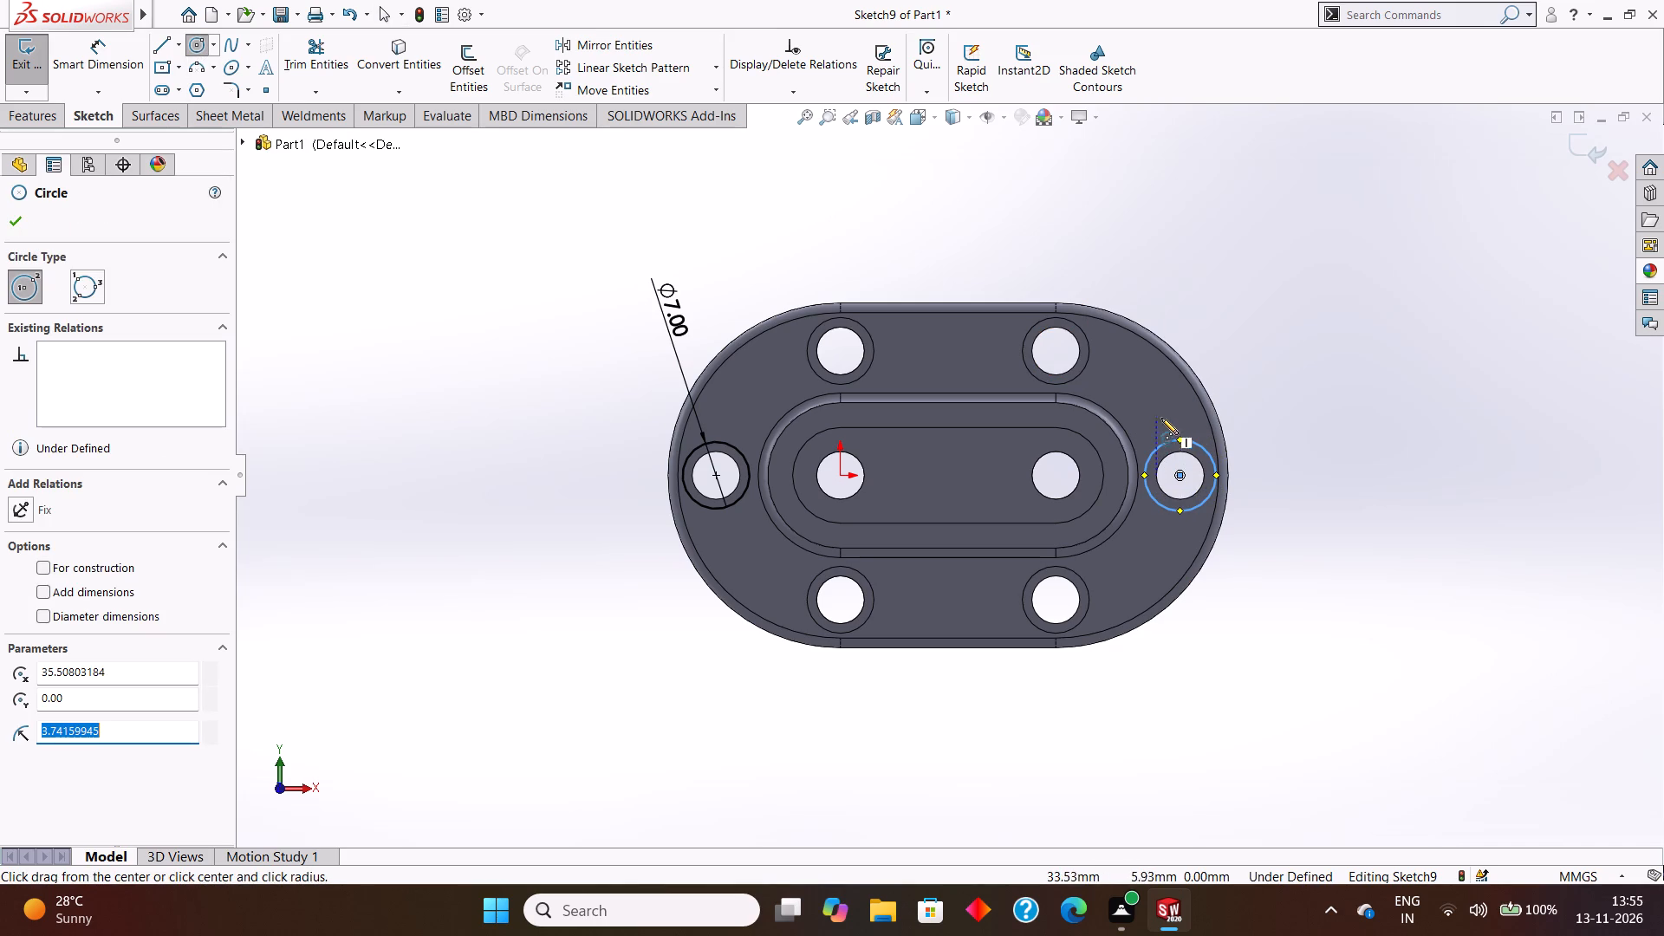
key(BackSpace)
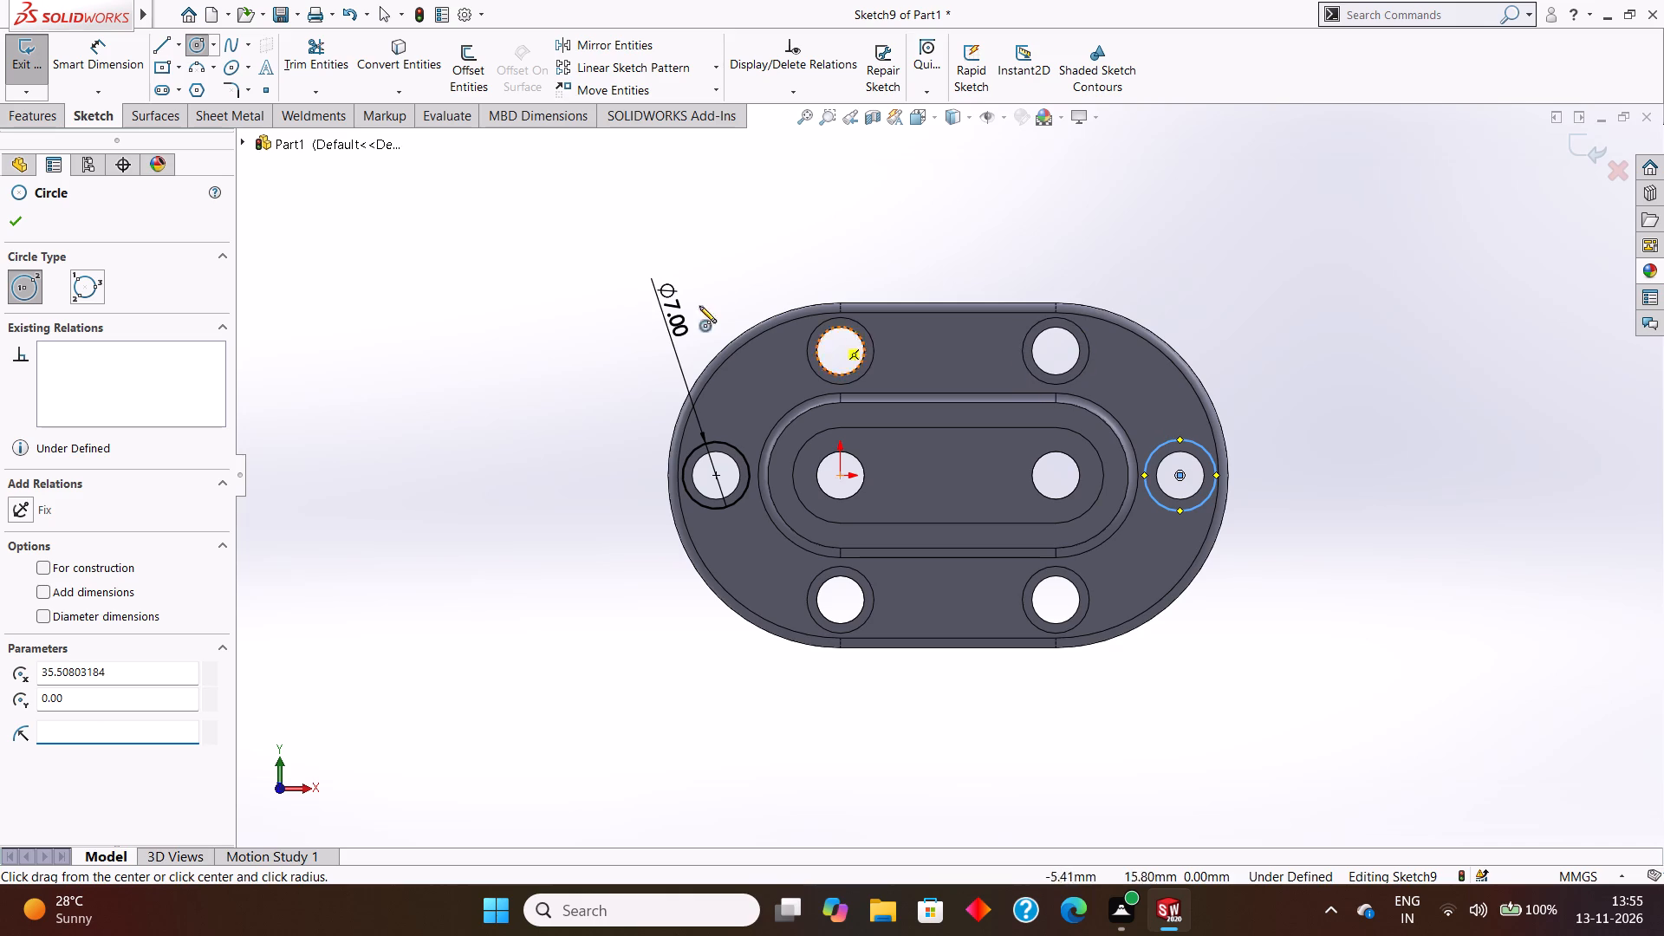
click(15, 216)
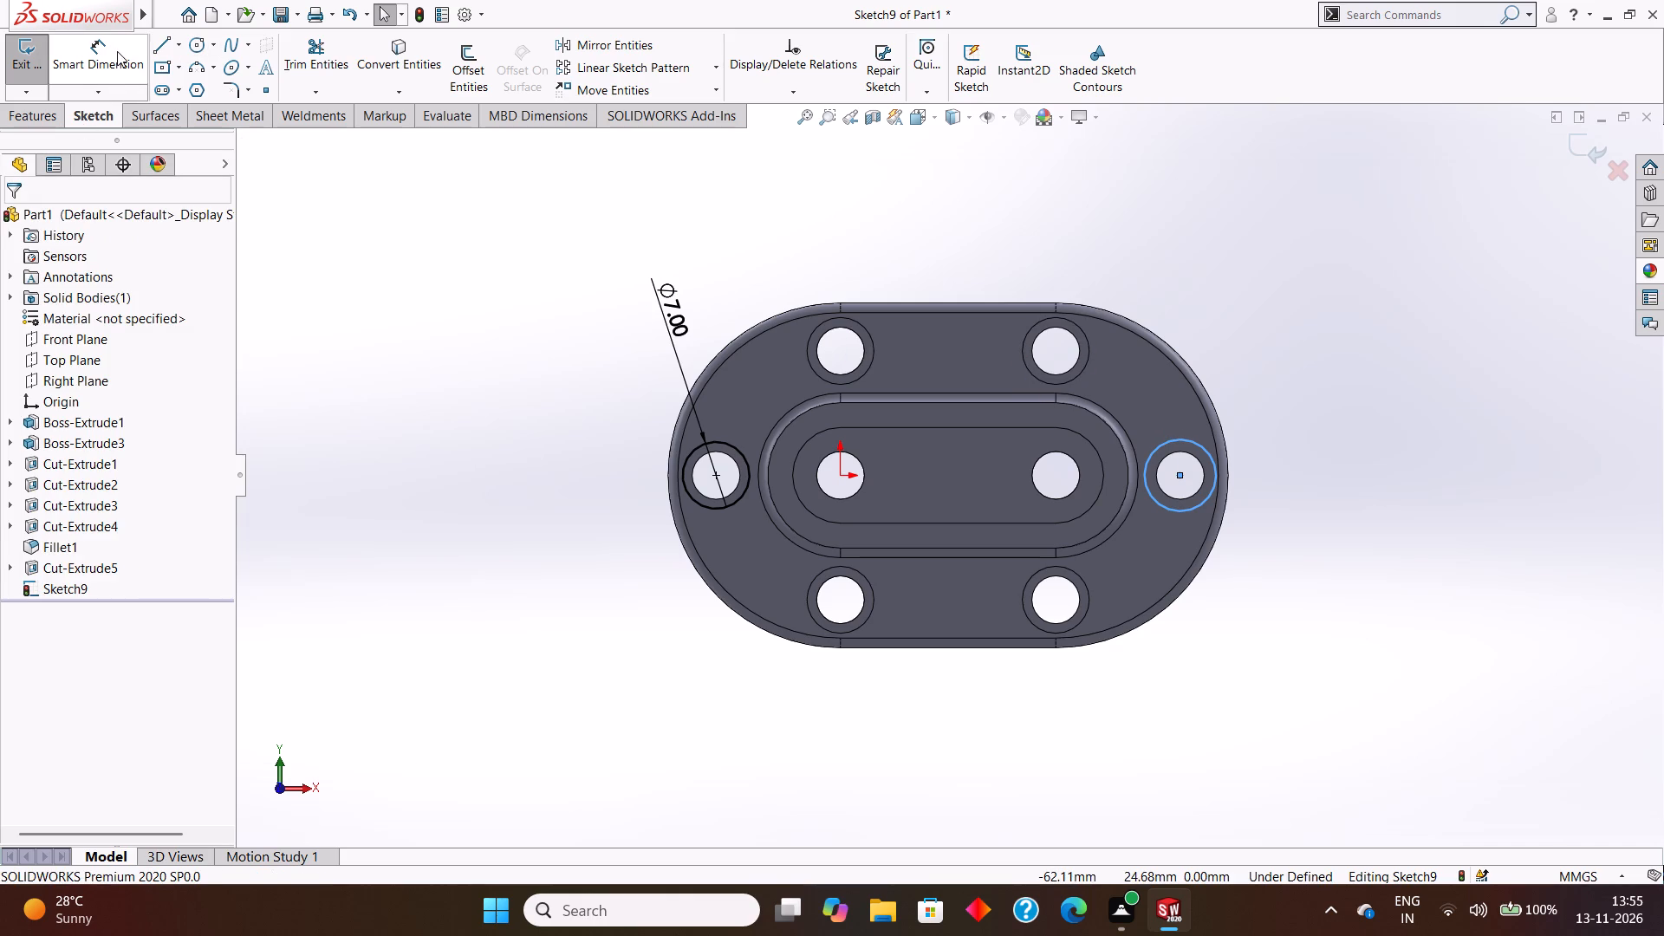
click(117, 51)
click(1186, 441)
click(1264, 348)
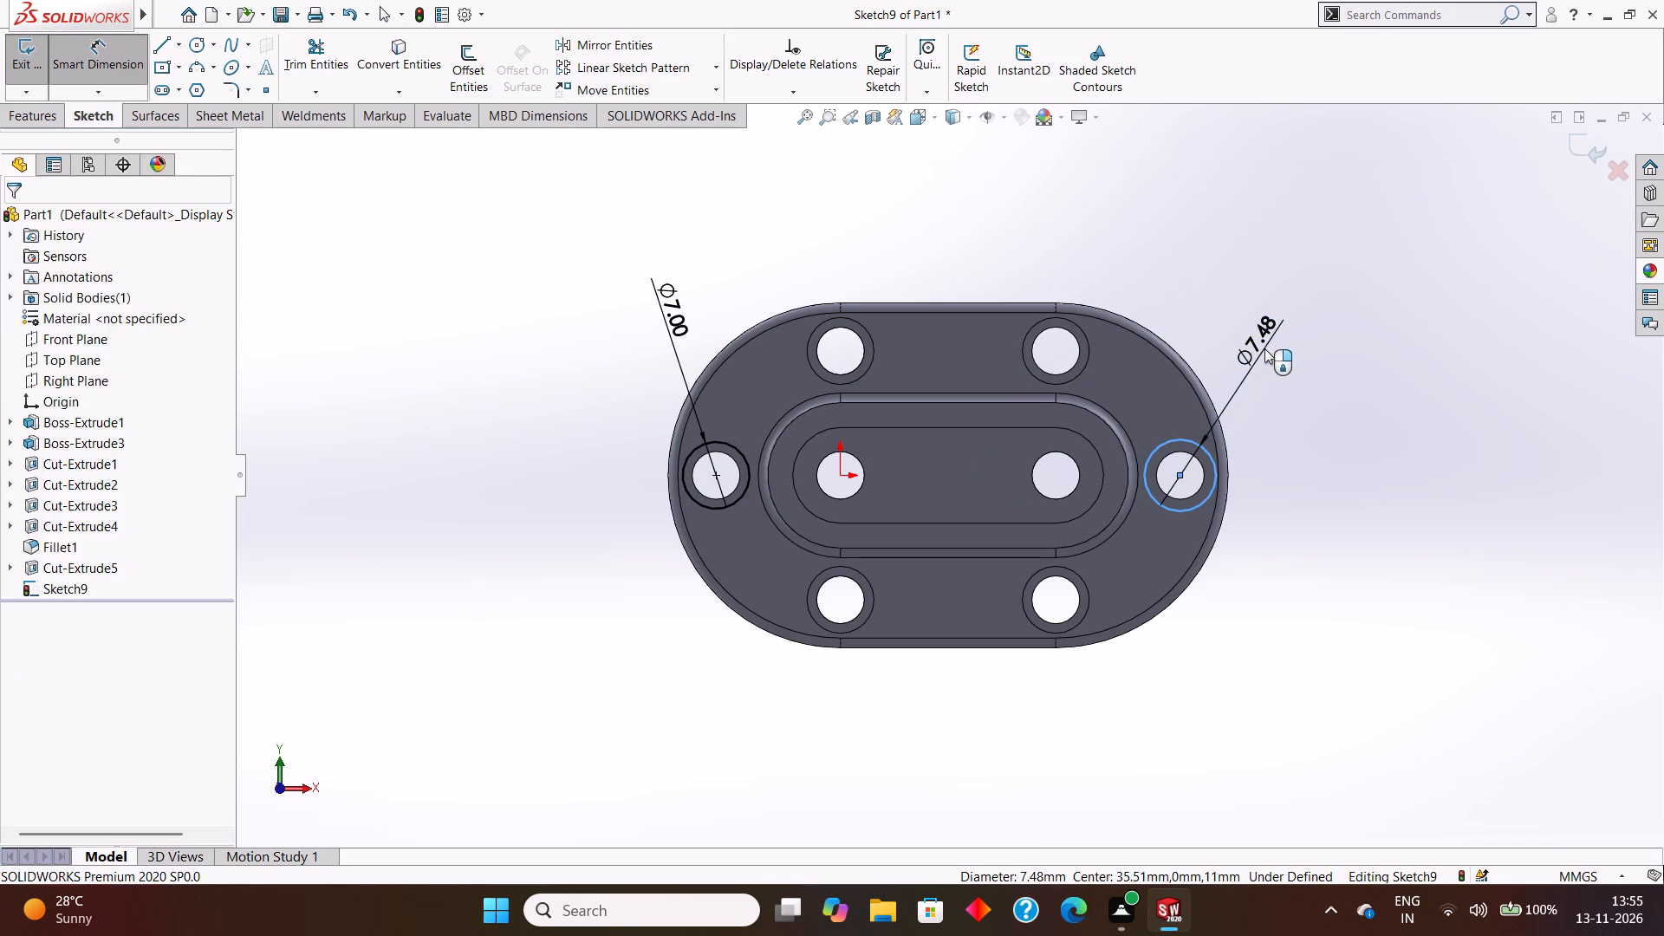
key(BackSpace)
key(7)
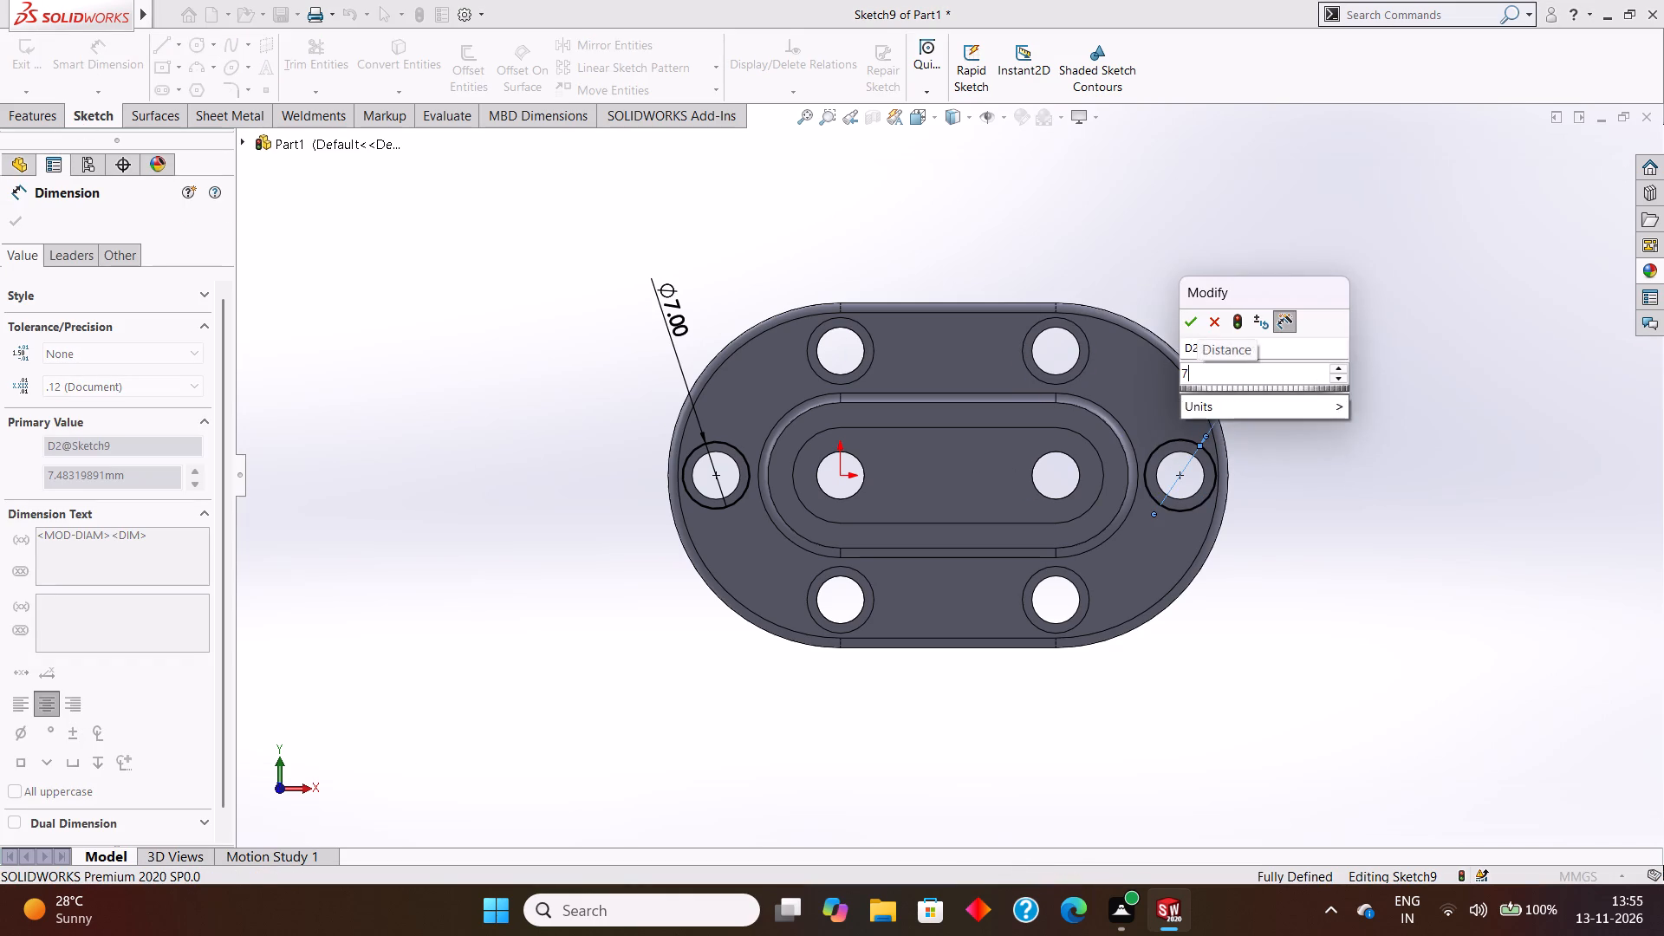
key(Return)
click(13, 221)
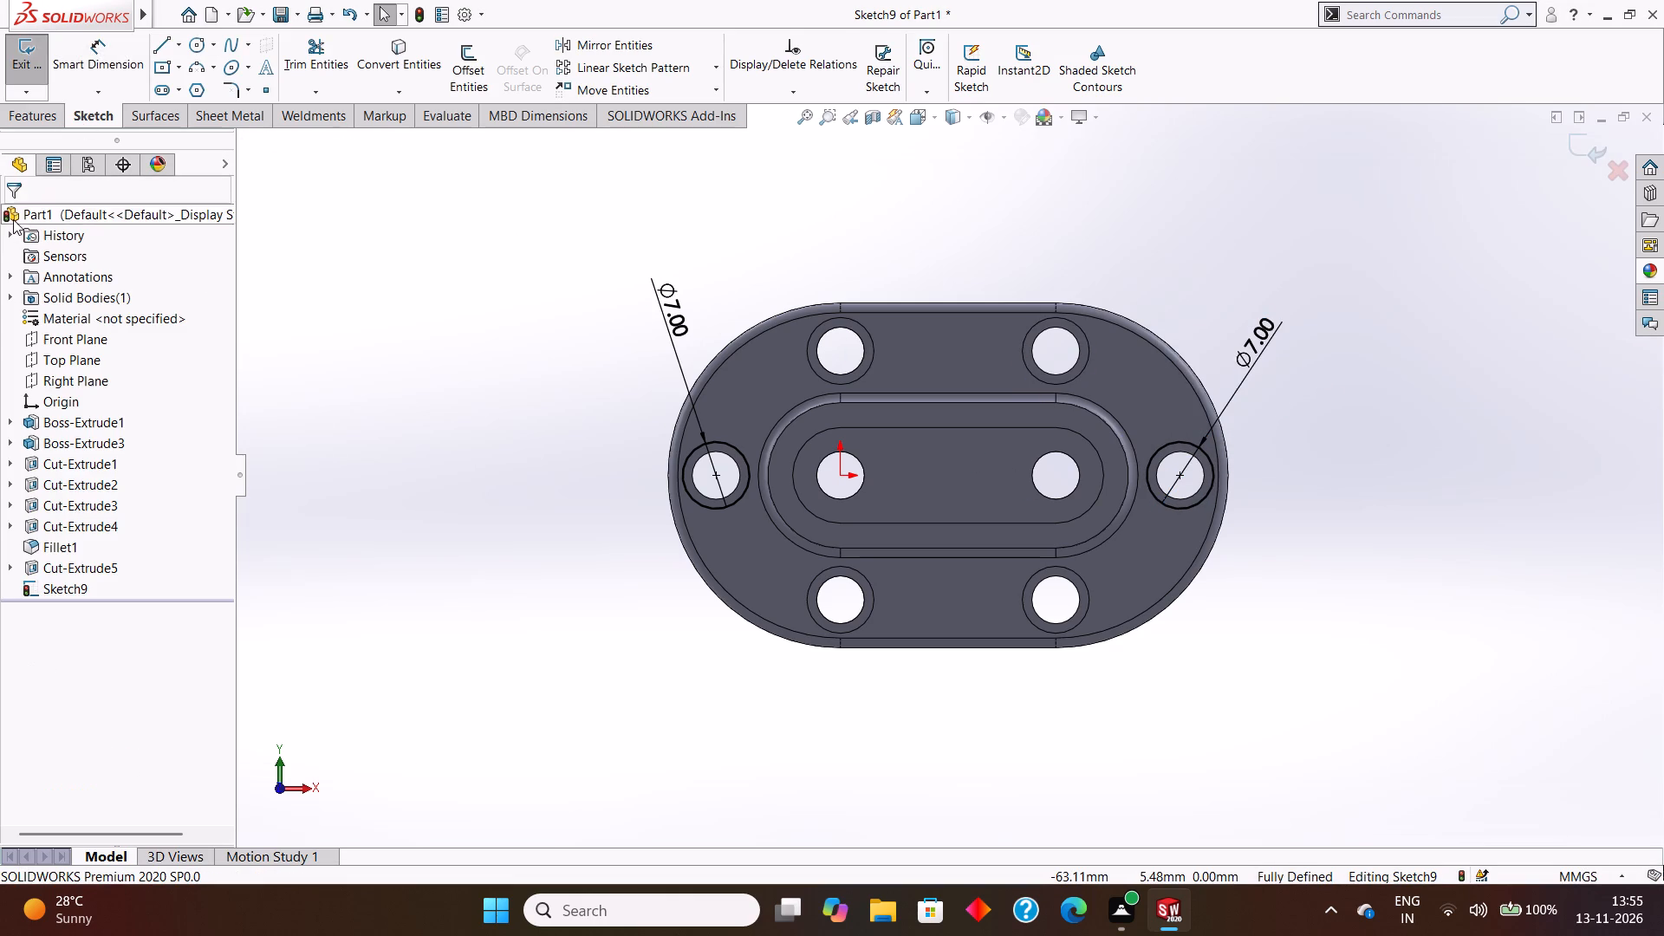
Extrude-cut the two 7 mm circles with a Blind depth of 1 mm to counterbore the flange-end holes.
click(39, 121)
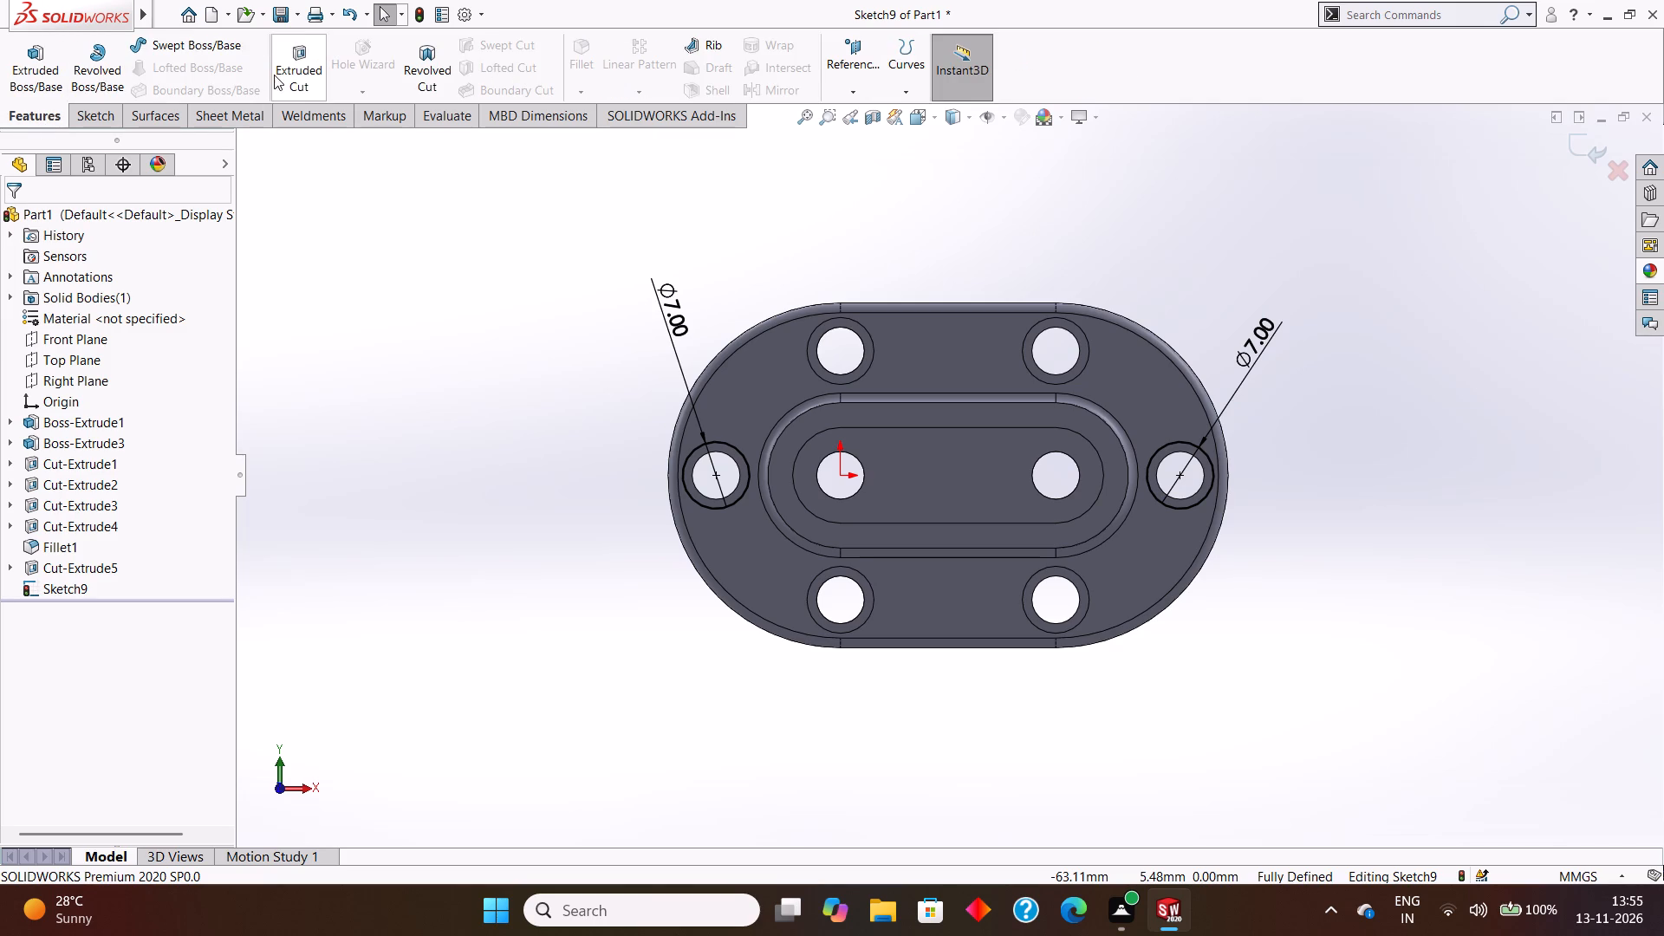
click(274, 75)
middle_drag(910, 683, 920, 374)
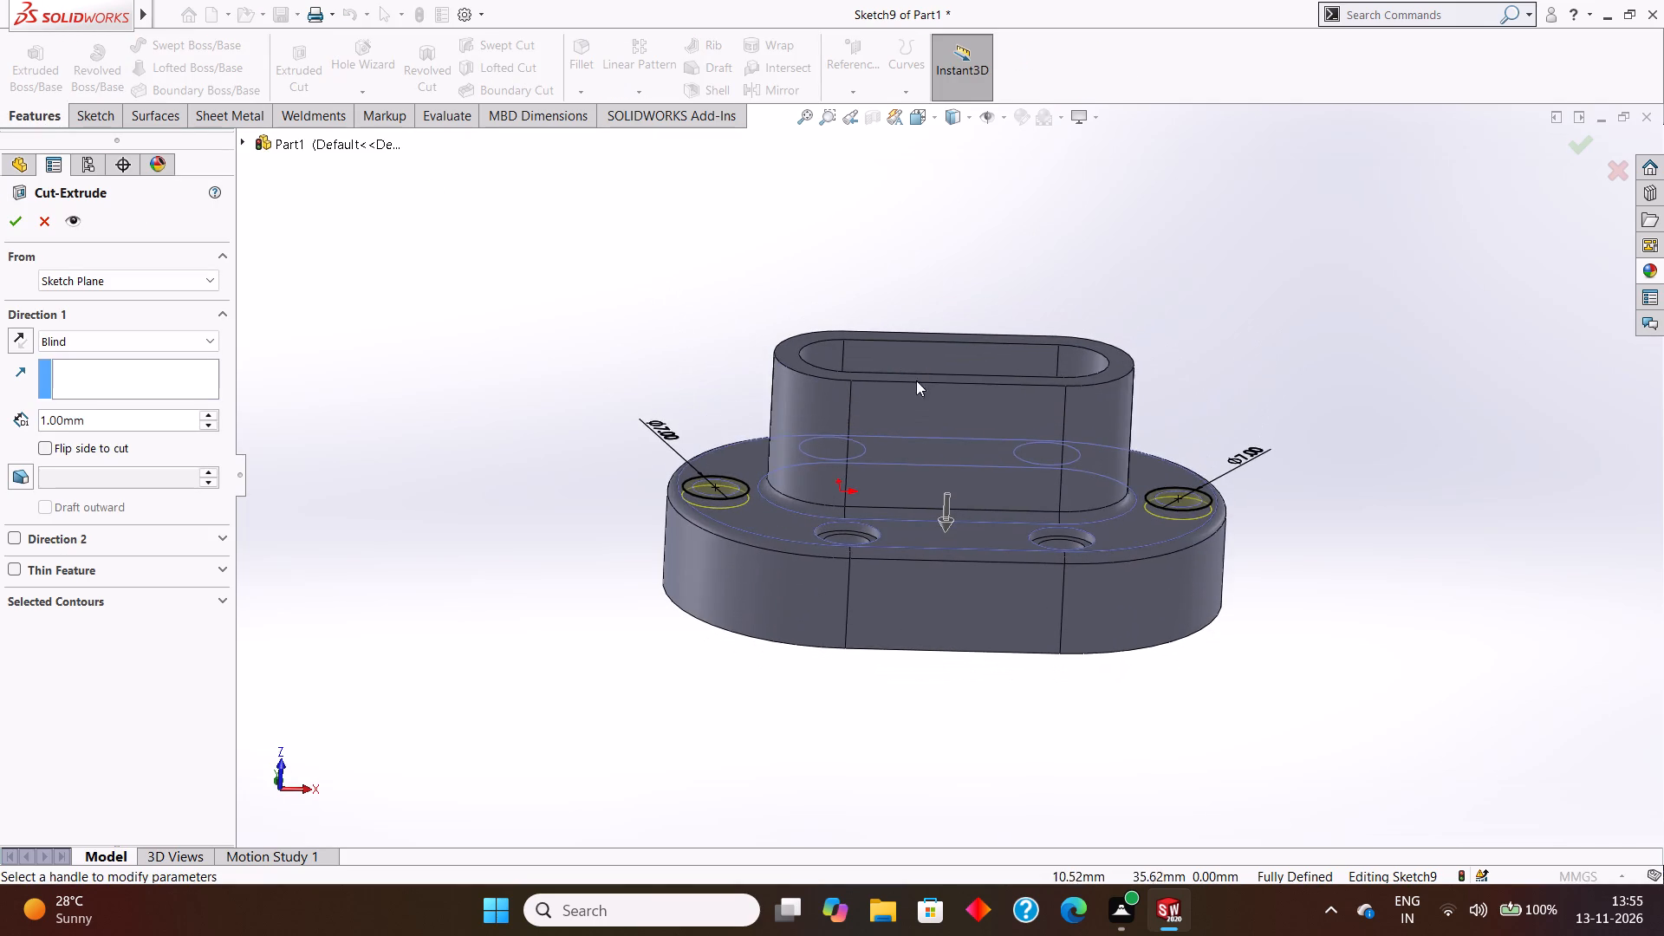
middle_drag(739, 422, 755, 413)
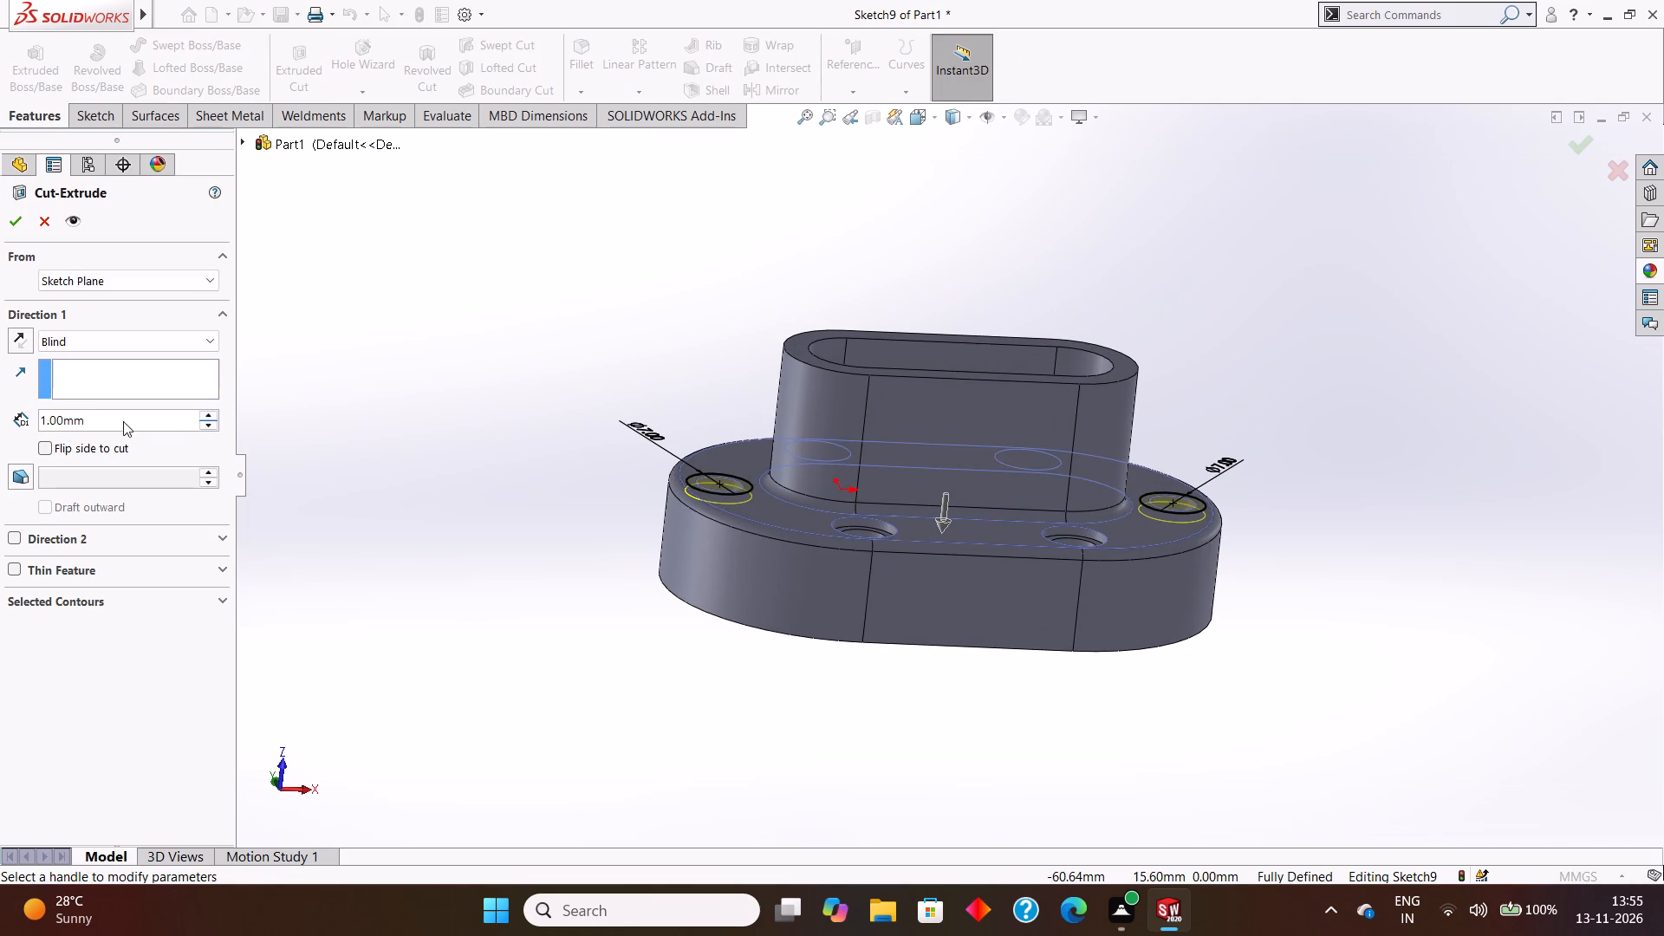
middle_drag(416, 387, 413, 482)
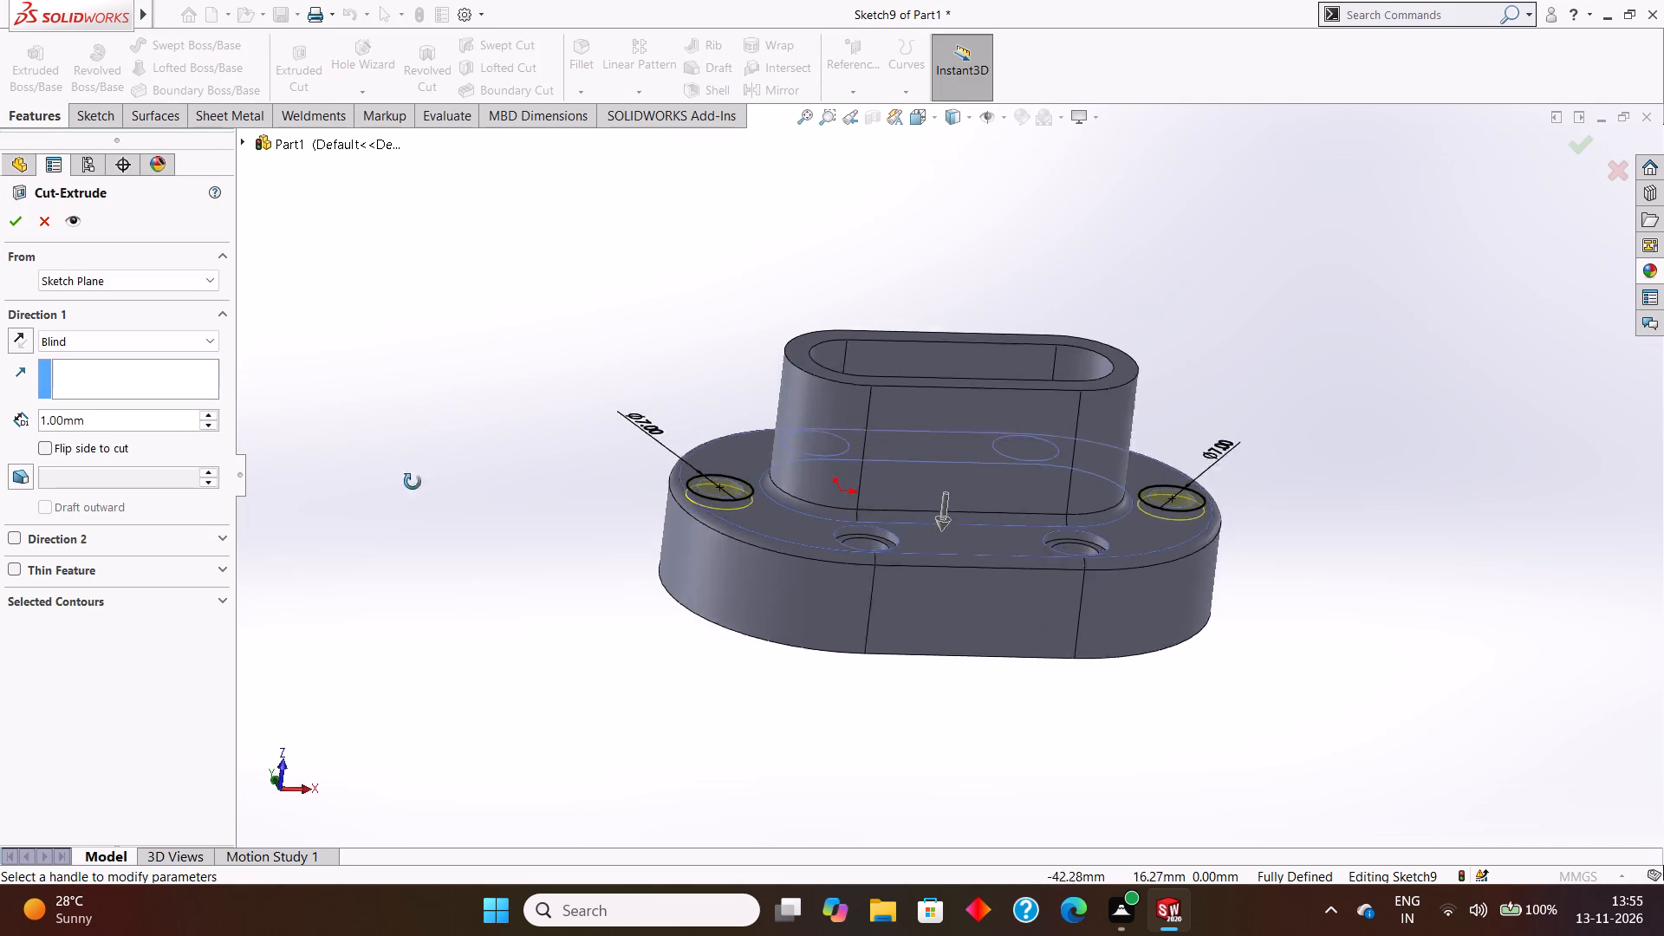
middle_drag(413, 482, 418, 633)
click(101, 416)
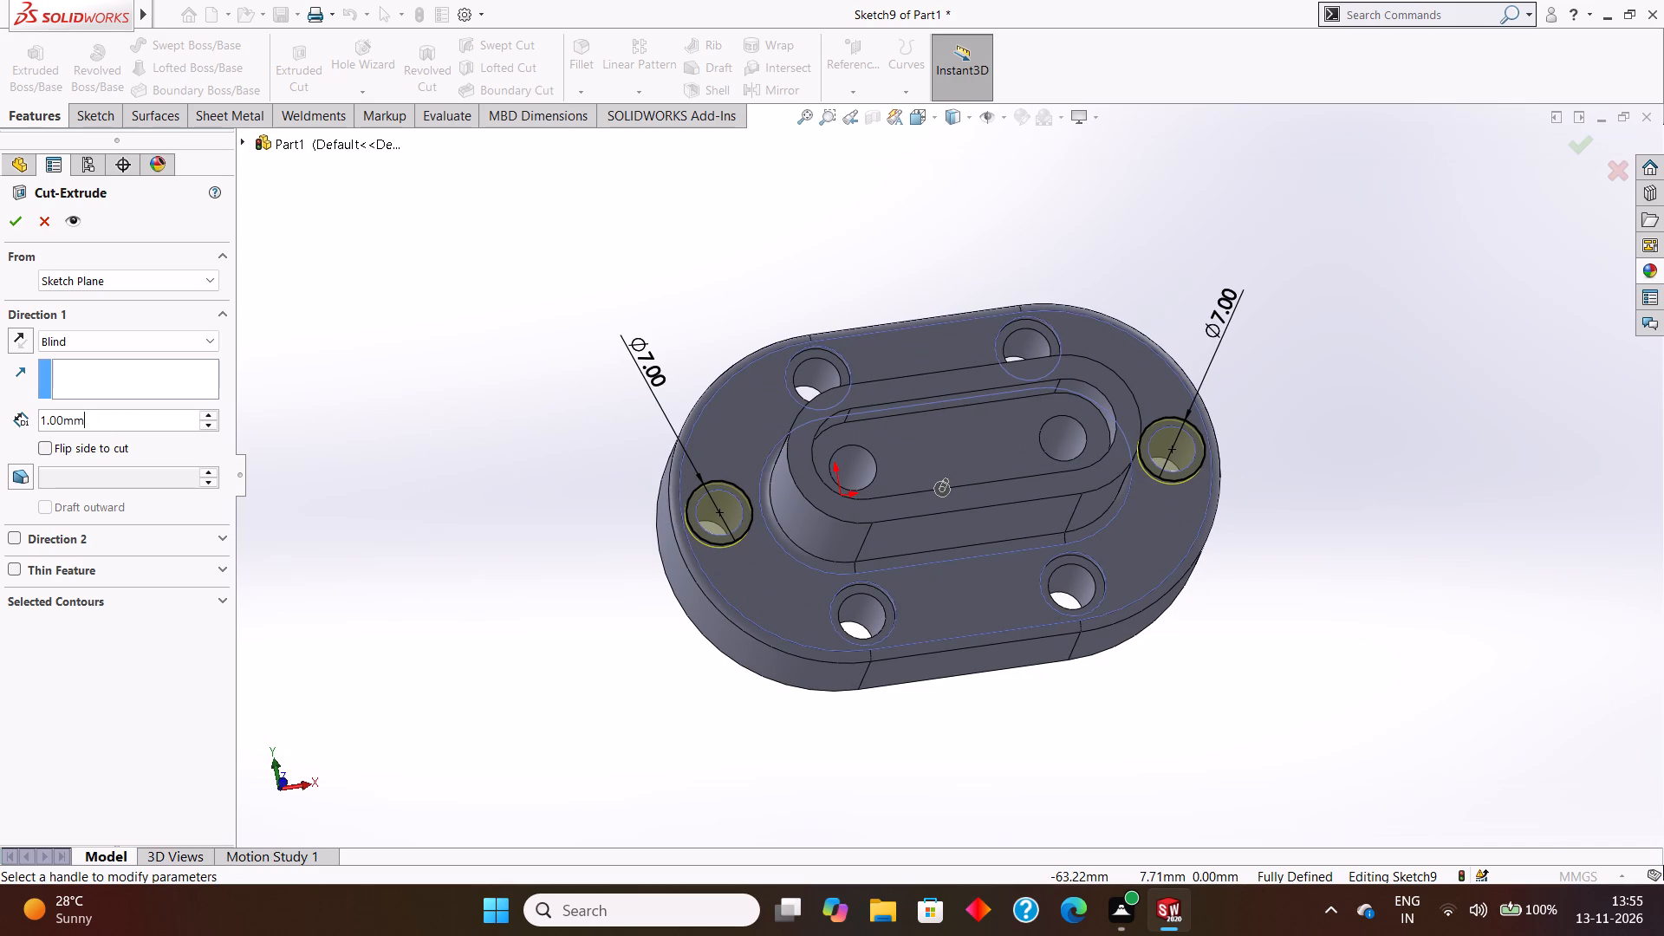
drag(125, 420, 0, 420)
key(BackSpace)
key(1)
key(Return)
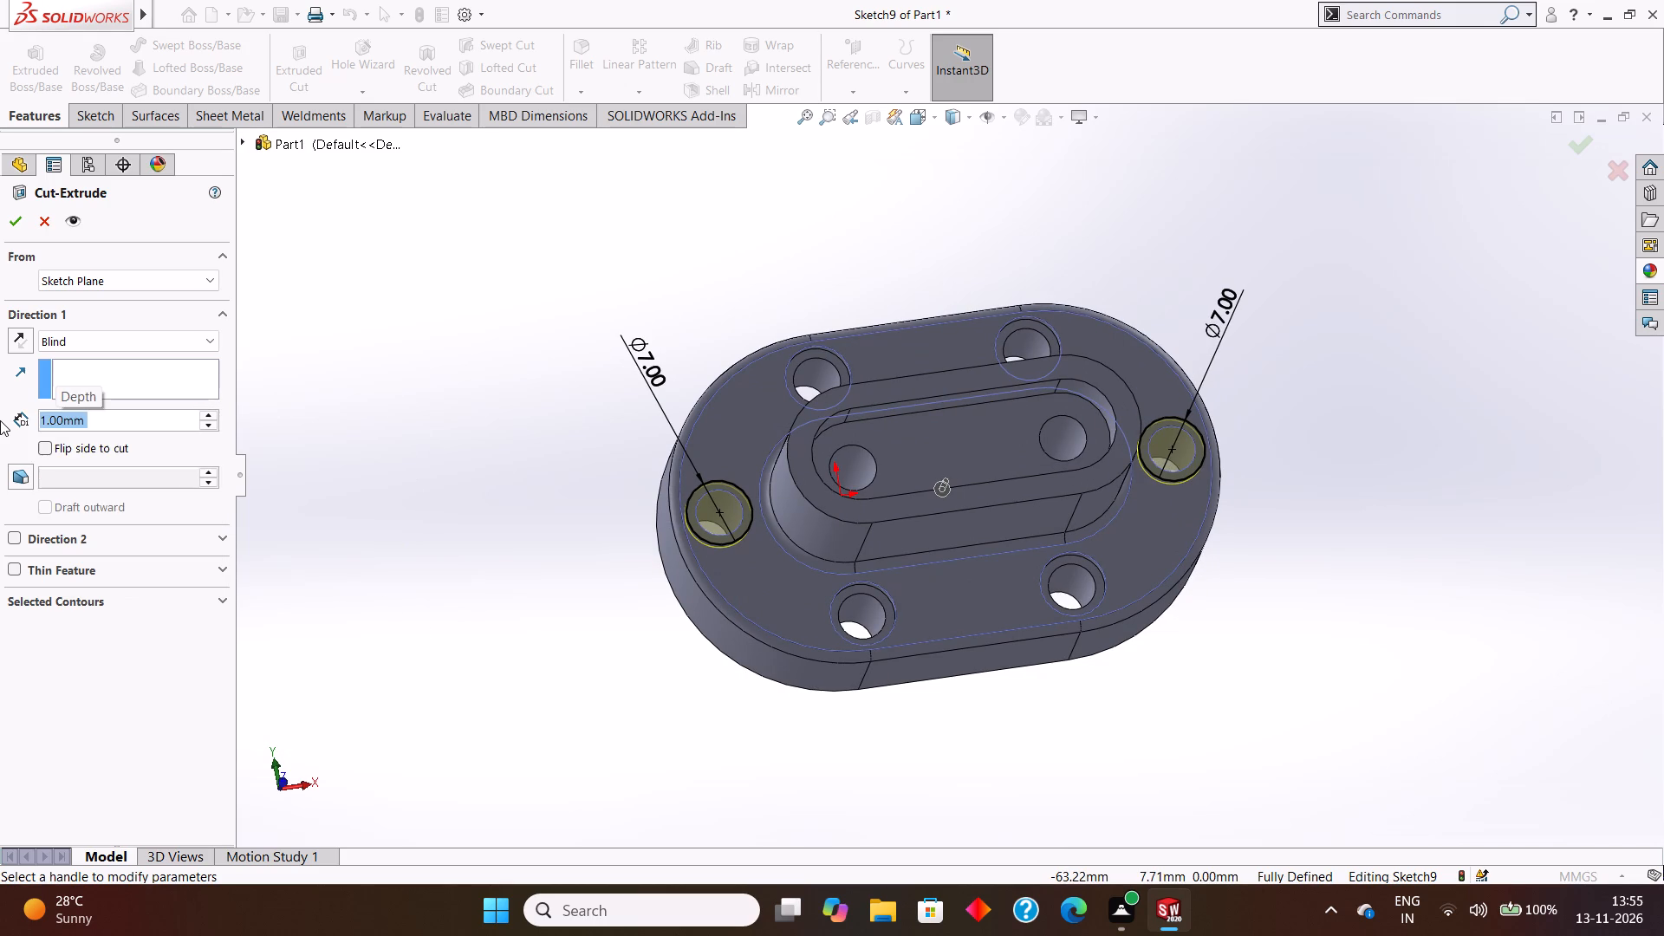
click(7, 212)
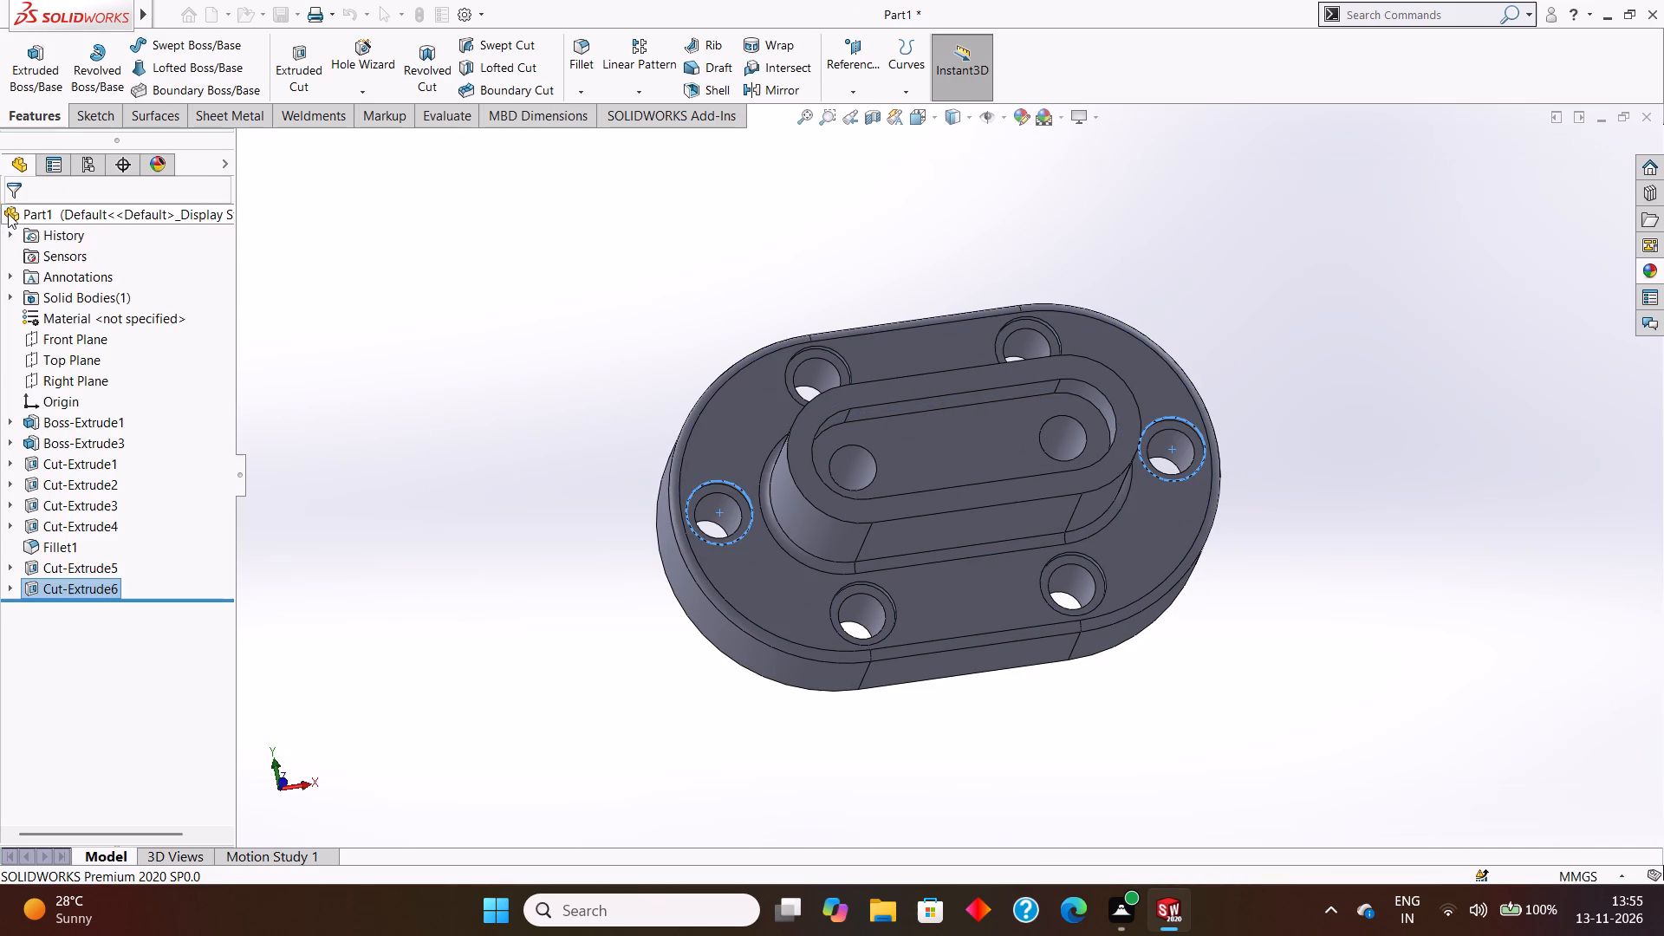
click(459, 367)
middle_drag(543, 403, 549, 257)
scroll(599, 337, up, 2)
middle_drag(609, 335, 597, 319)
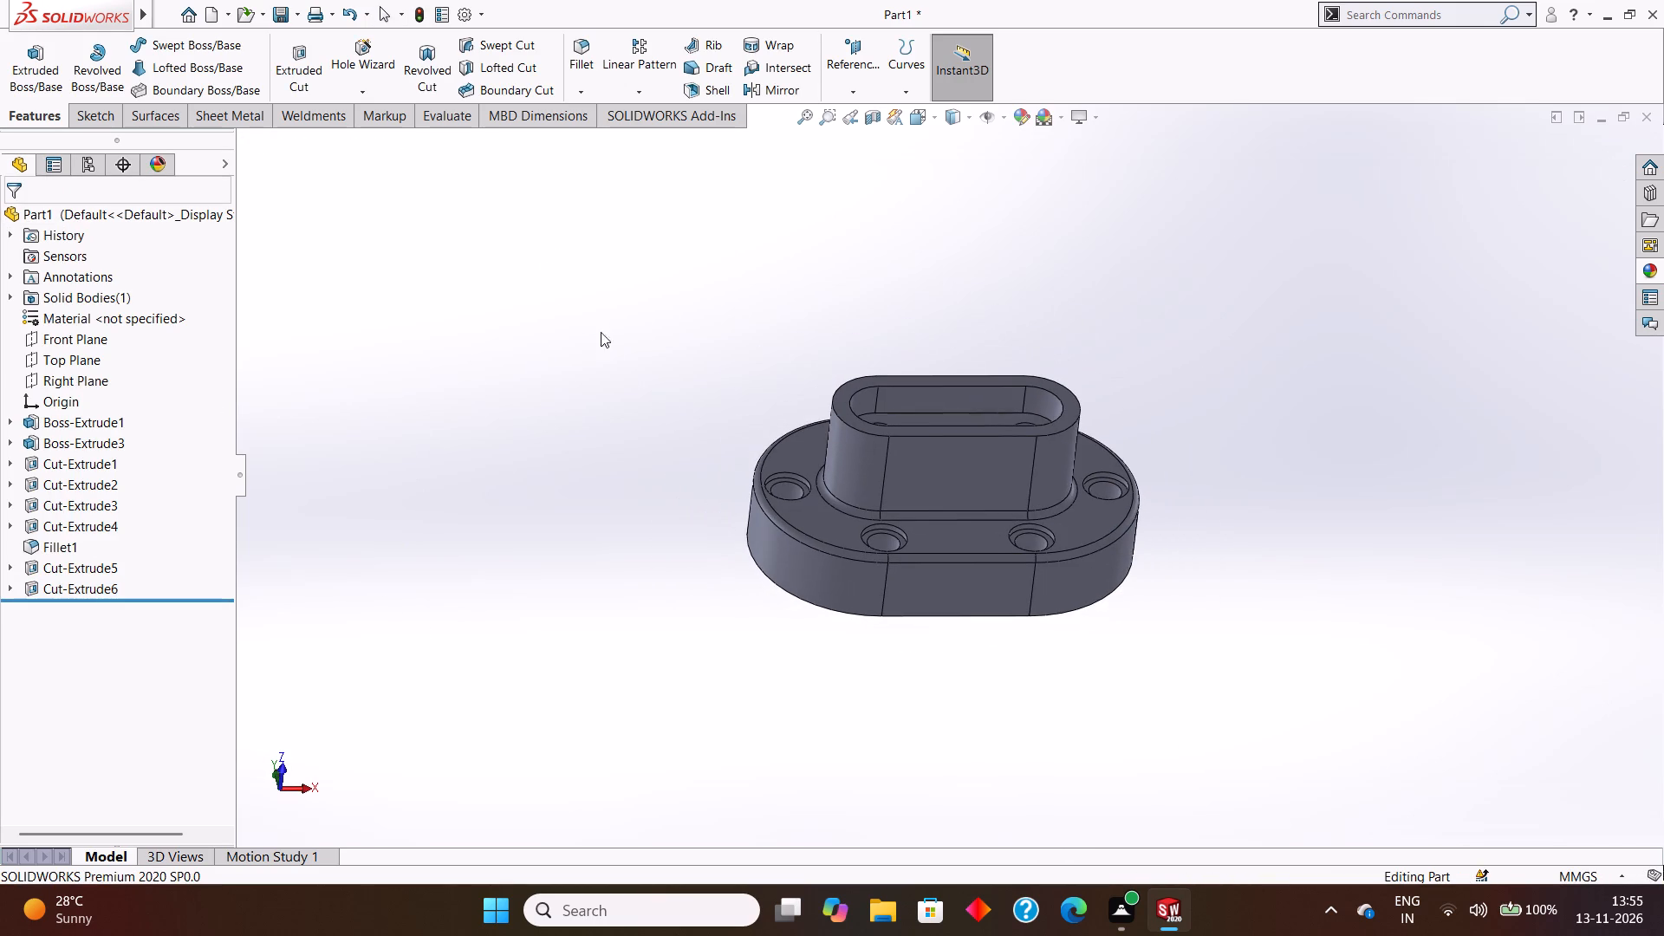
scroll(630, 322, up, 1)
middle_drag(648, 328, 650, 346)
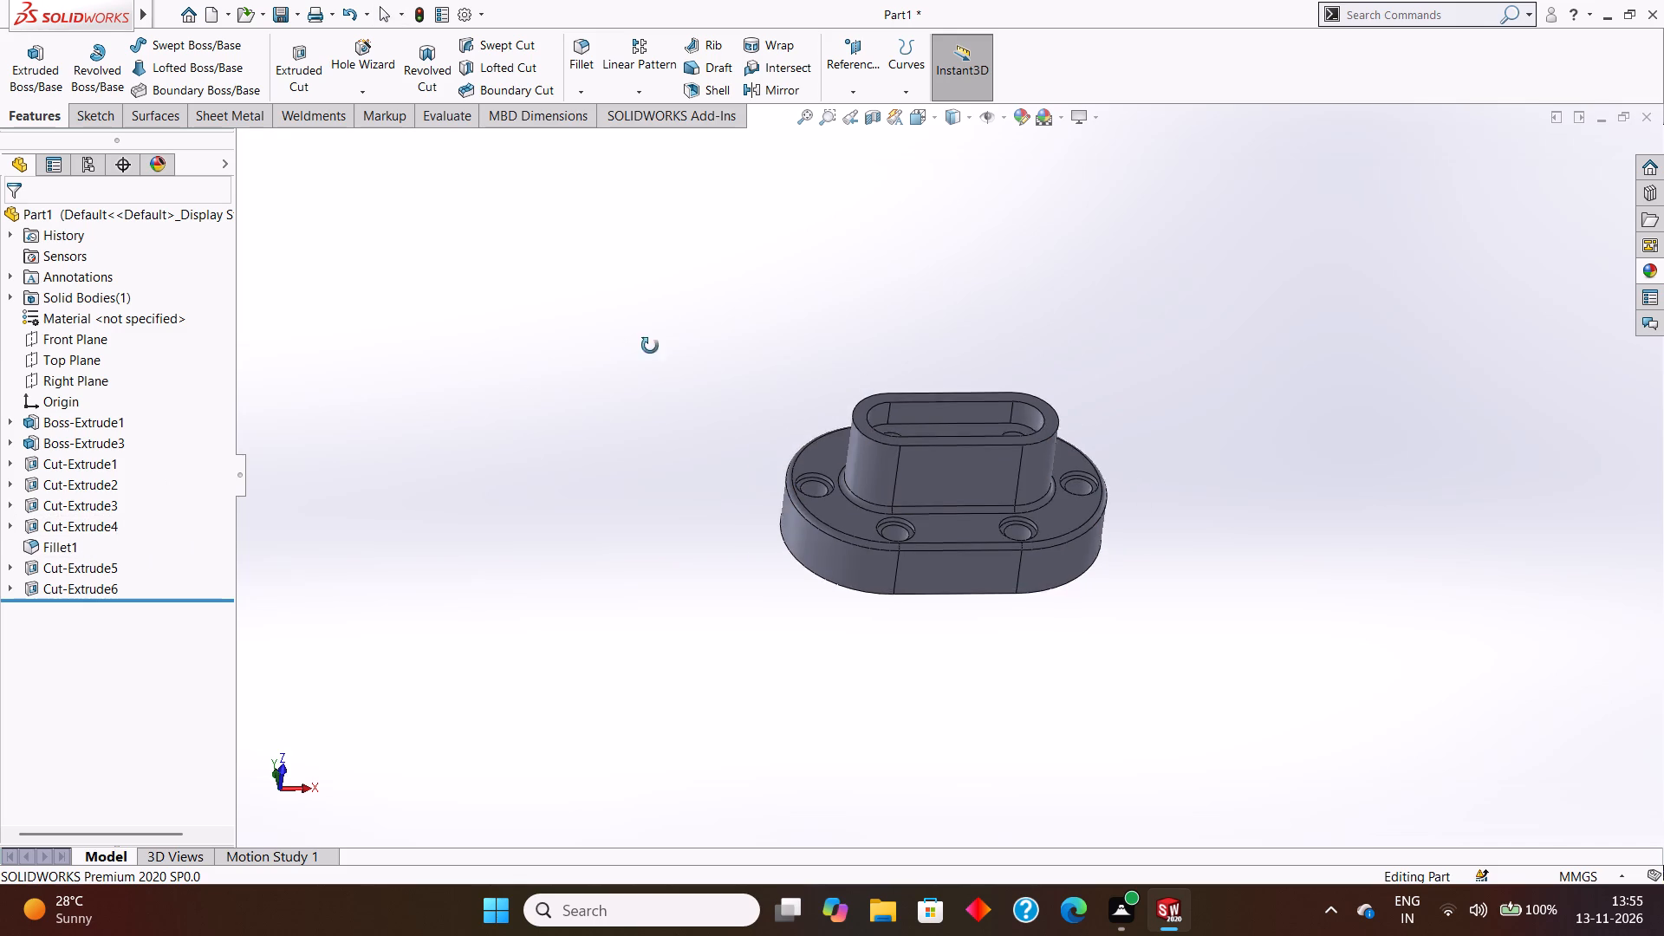
Change the appearance of the whole part to a red colour from the standard swatches.
middle_drag(650, 346, 648, 373)
scroll(721, 371, up, 1)
middle_drag(721, 371, 705, 425)
scroll(1288, 403, down, 2)
middle_drag(1285, 400, 1286, 328)
scroll(1280, 354, up, 2)
middle_drag(1258, 369, 1261, 401)
middle_drag(1245, 422, 1249, 390)
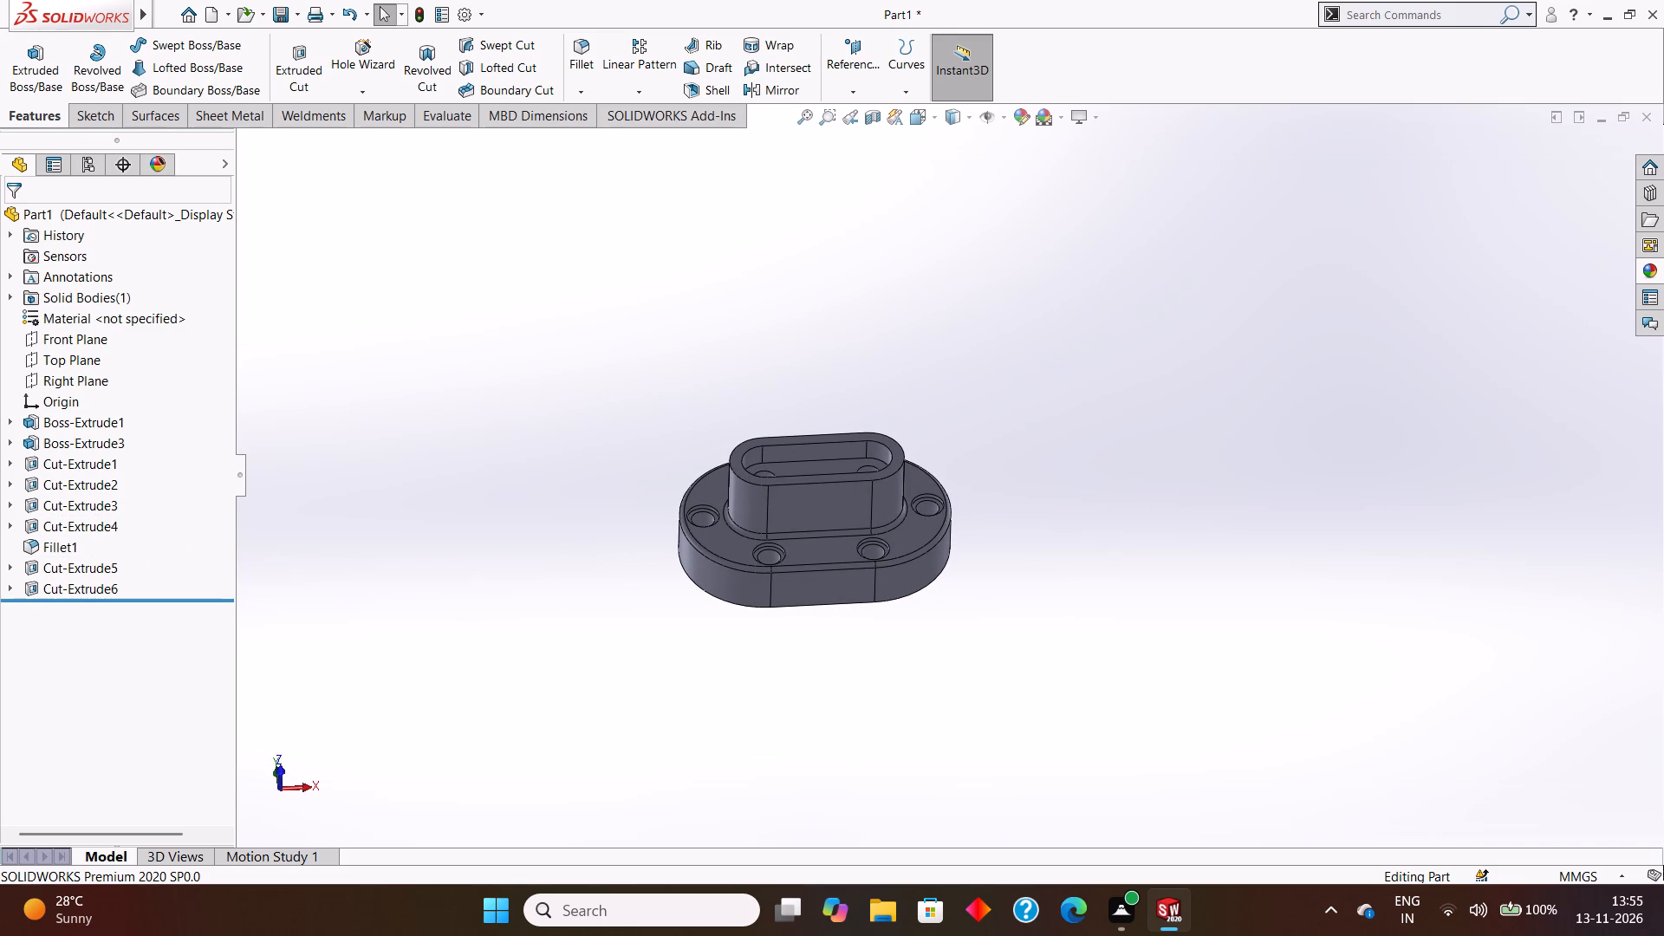
click(1024, 117)
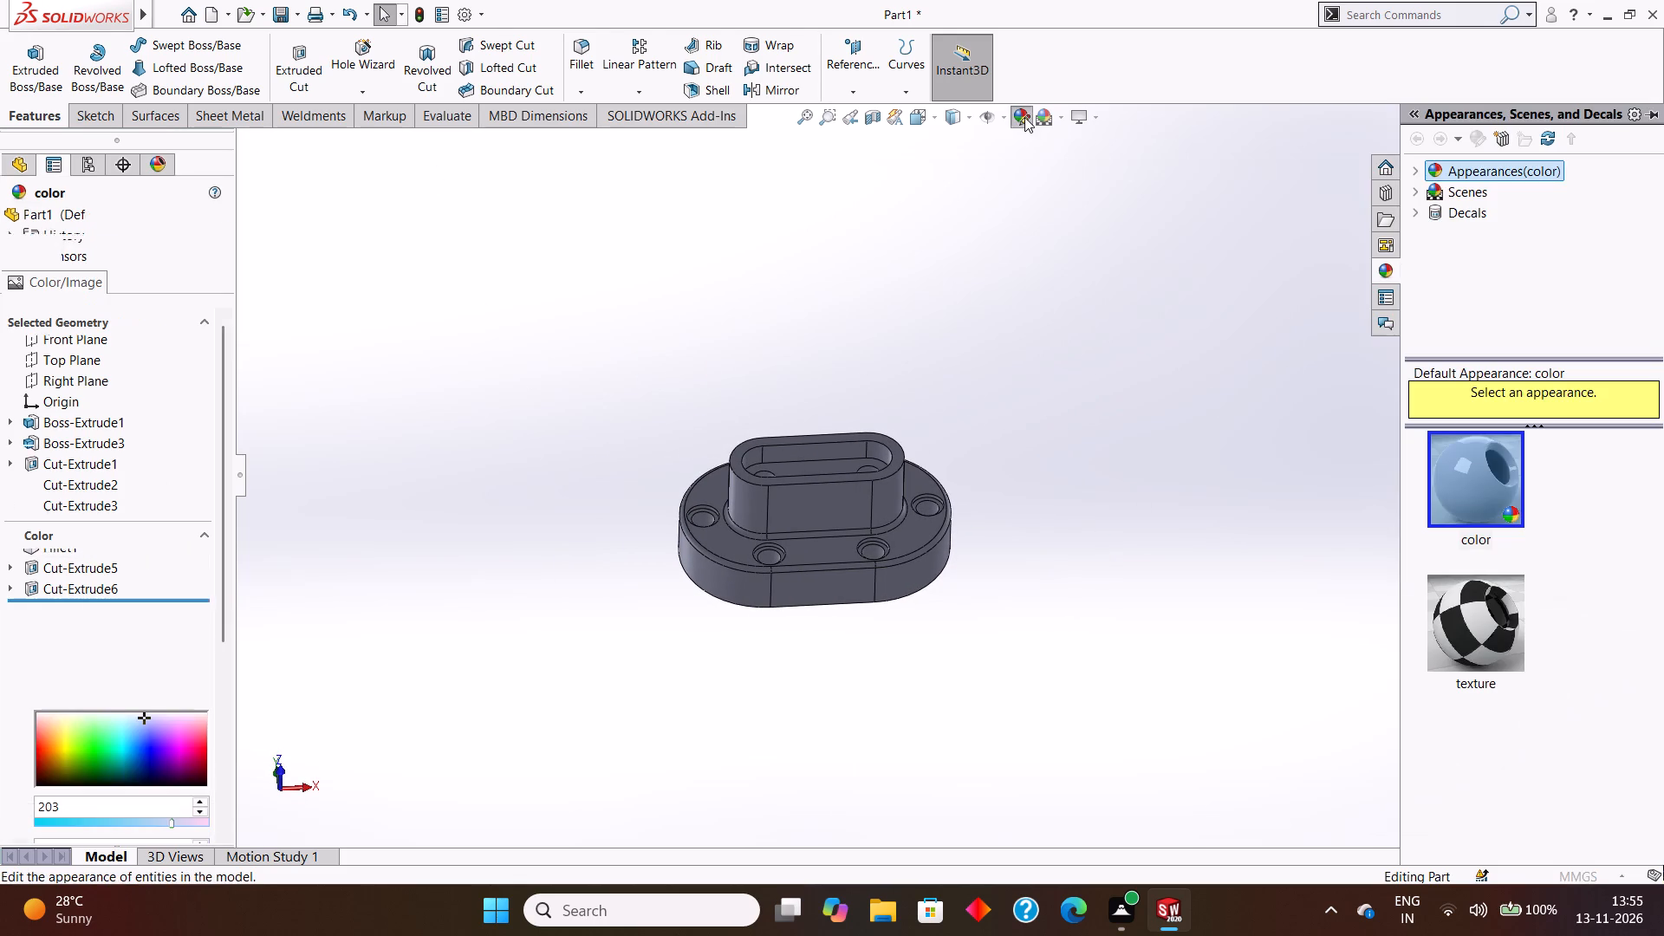
click(62, 640)
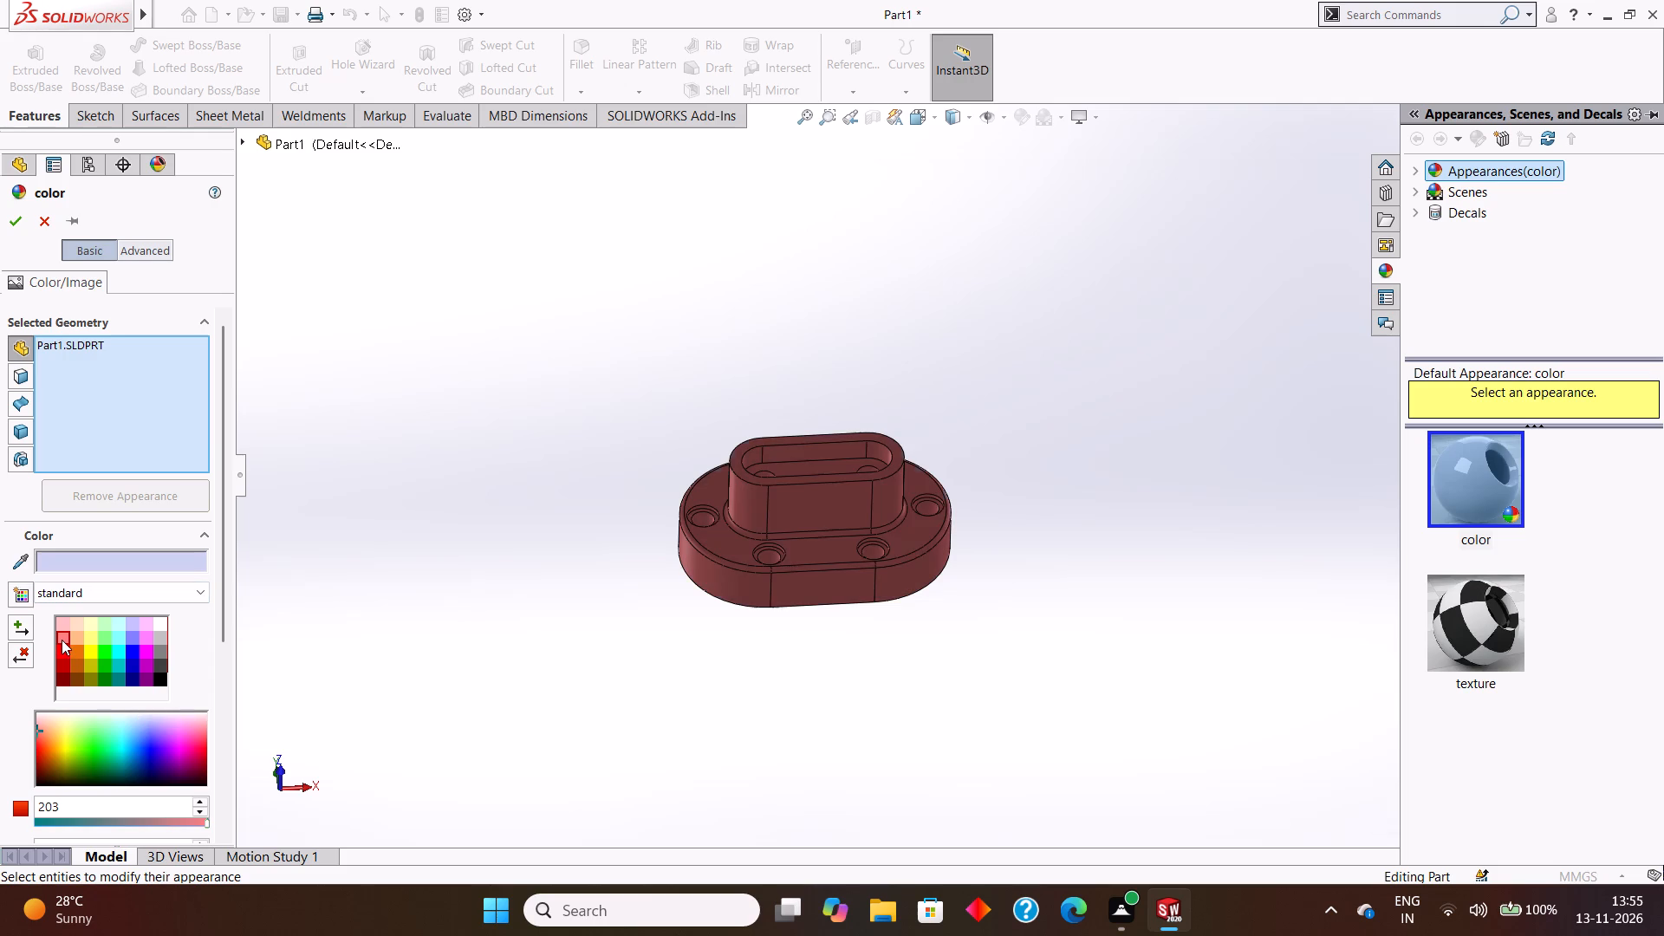
click(18, 214)
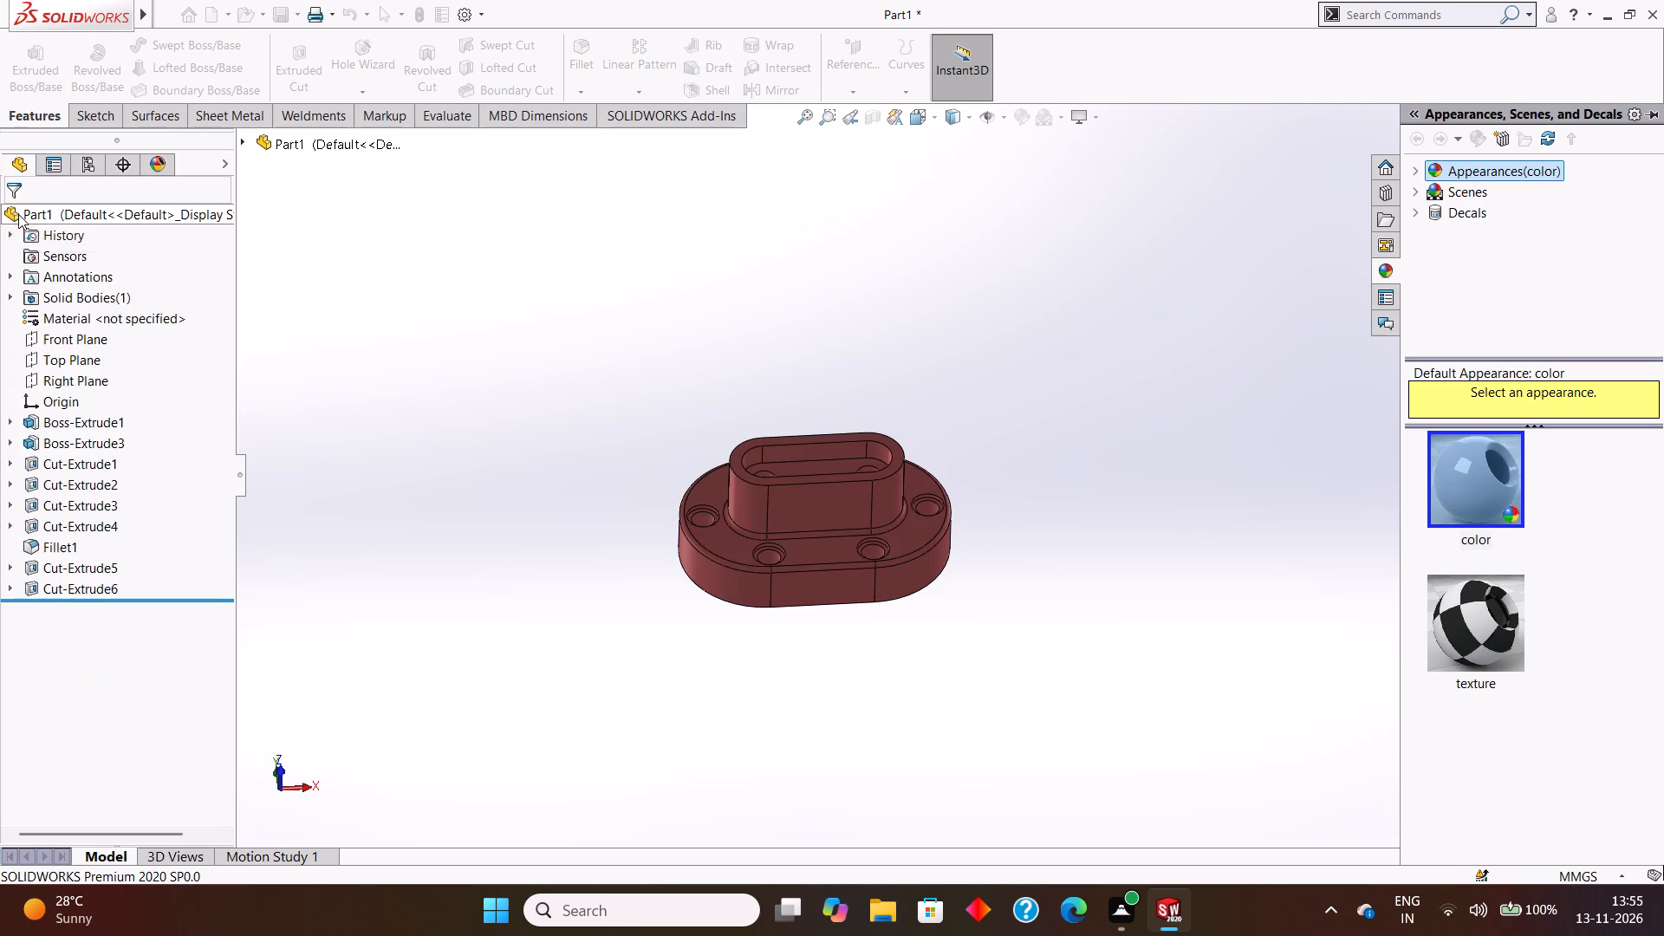
click(703, 276)
Examine the recoloured flange and boss from several angles and at smaller zoom levels.
middle_click(823, 300)
scroll(824, 300, up, 2)
middle_drag(845, 304, 856, 288)
scroll(856, 288, up, 1)
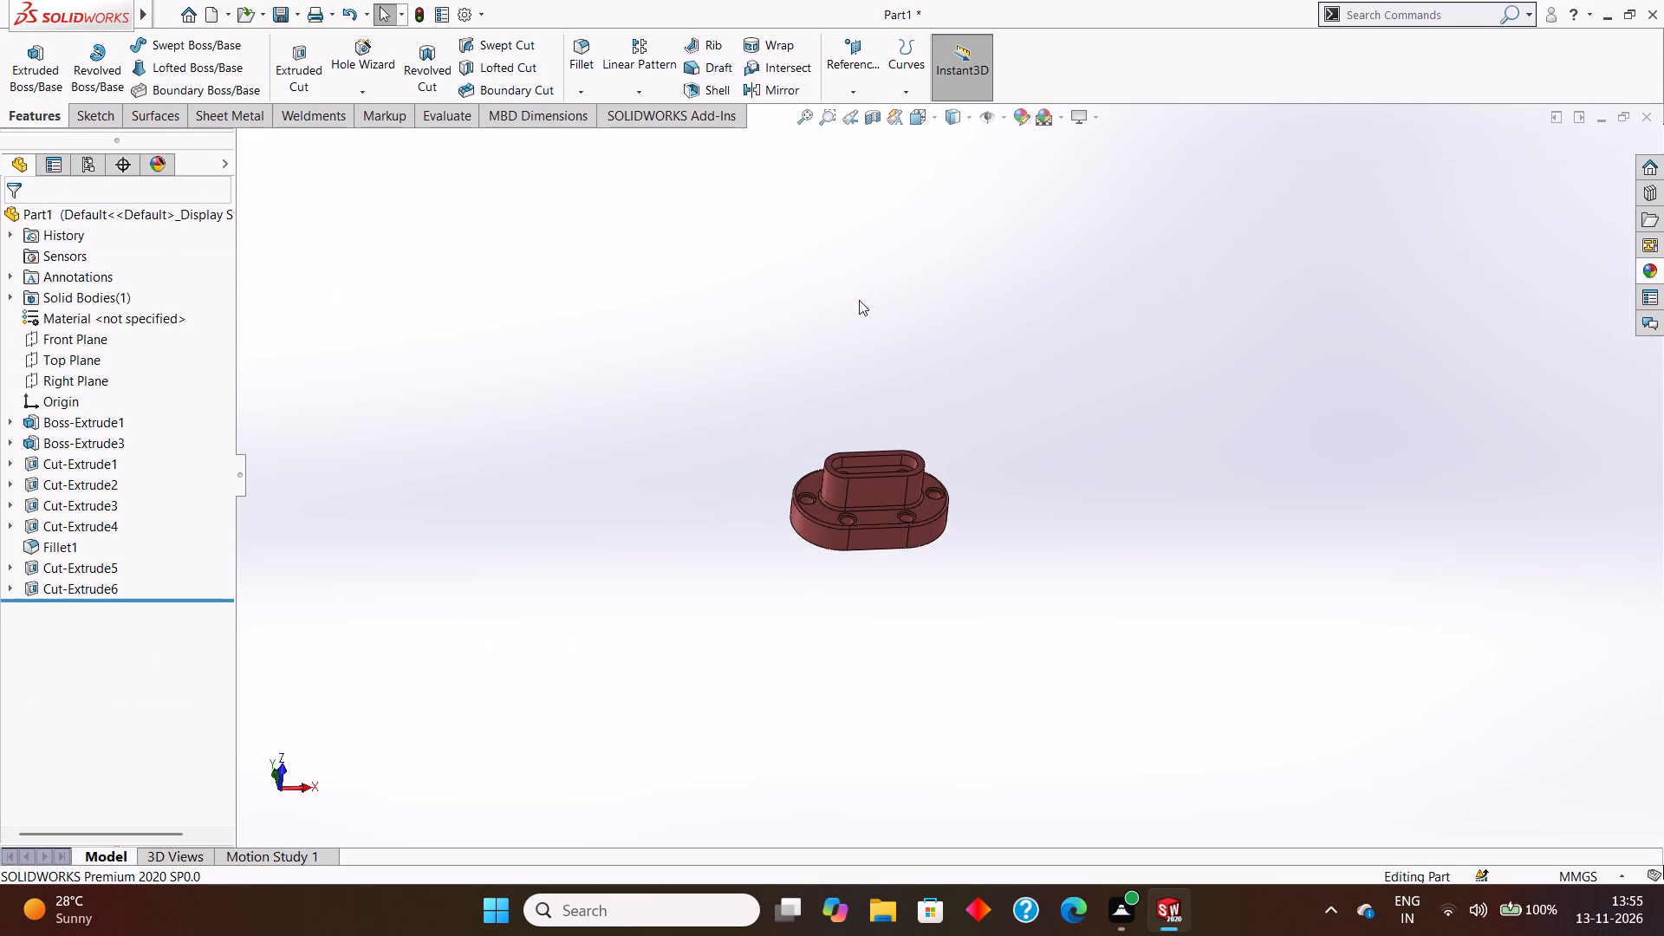
middle_drag(883, 334, 887, 399)
middle_drag(983, 397, 946, 485)
scroll(965, 471, up, 3)
middle_drag(985, 452, 1004, 366)
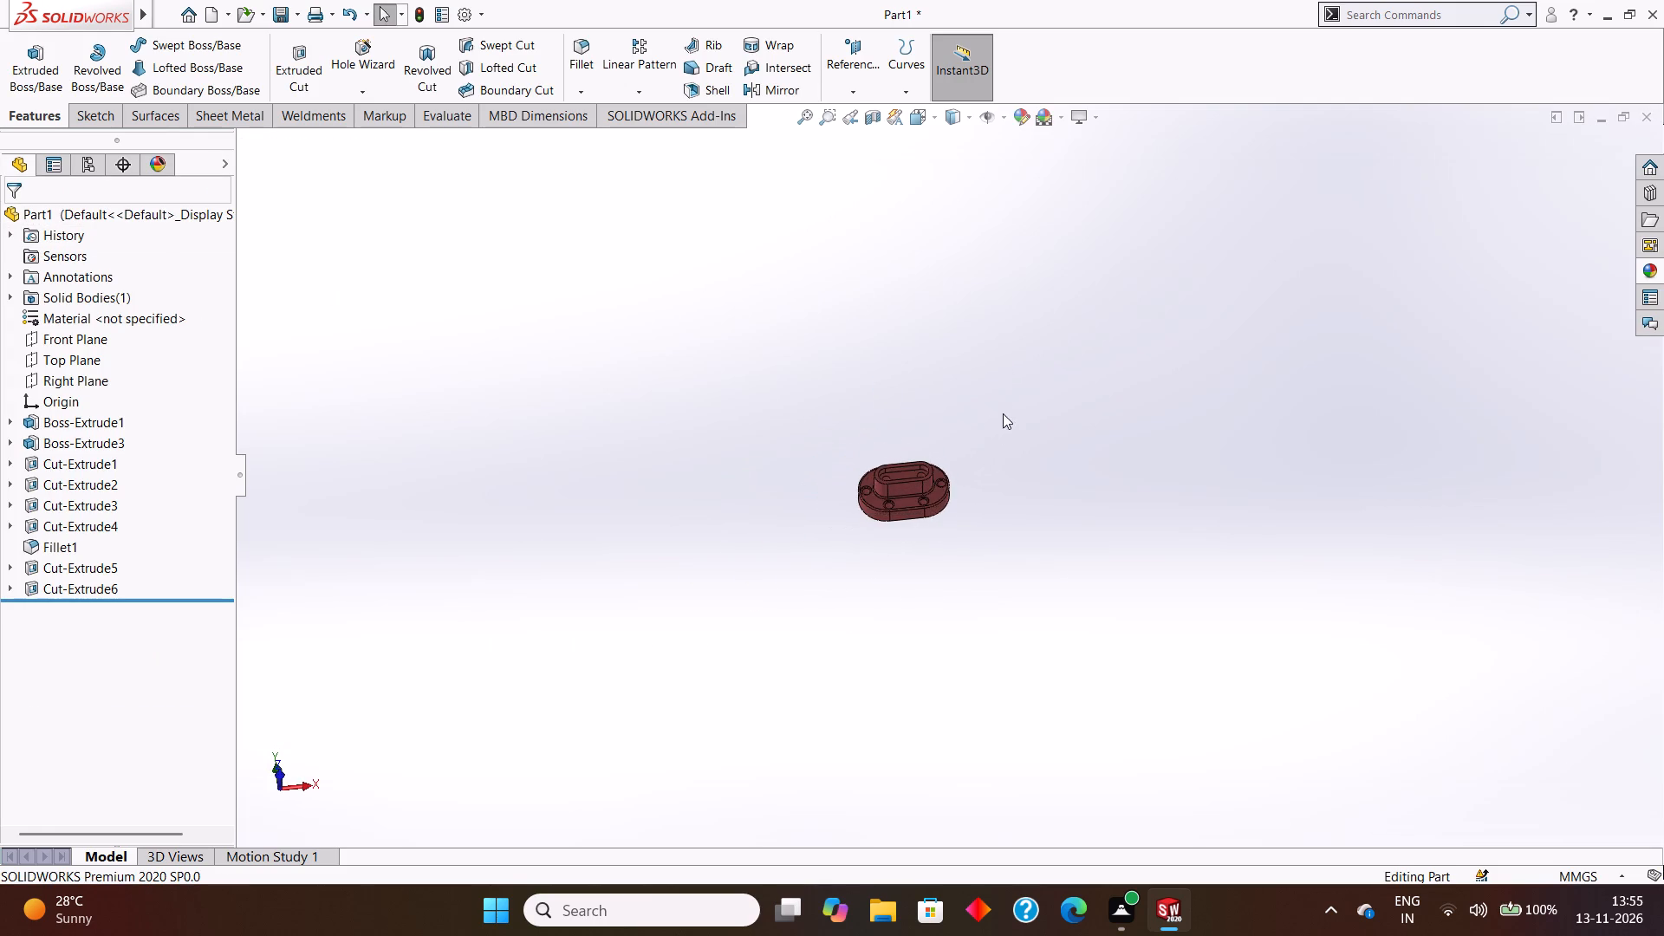
middle_drag(1003, 428, 1013, 393)
middle_drag(1013, 531, 1020, 502)
middle_drag(1012, 523, 1012, 508)
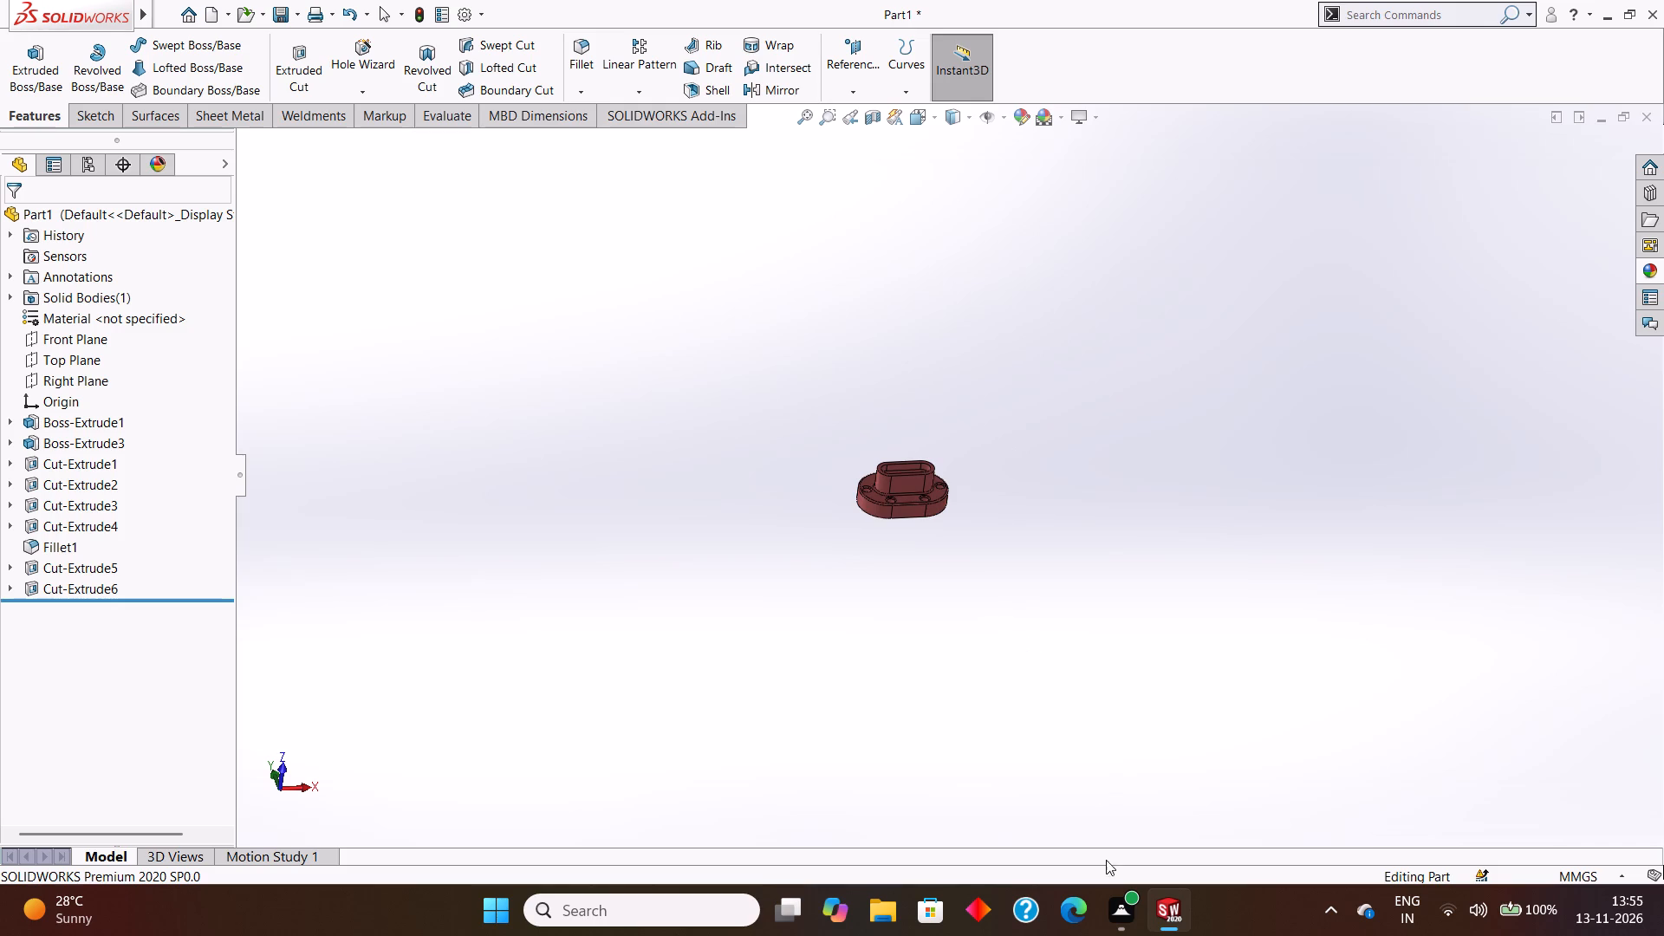
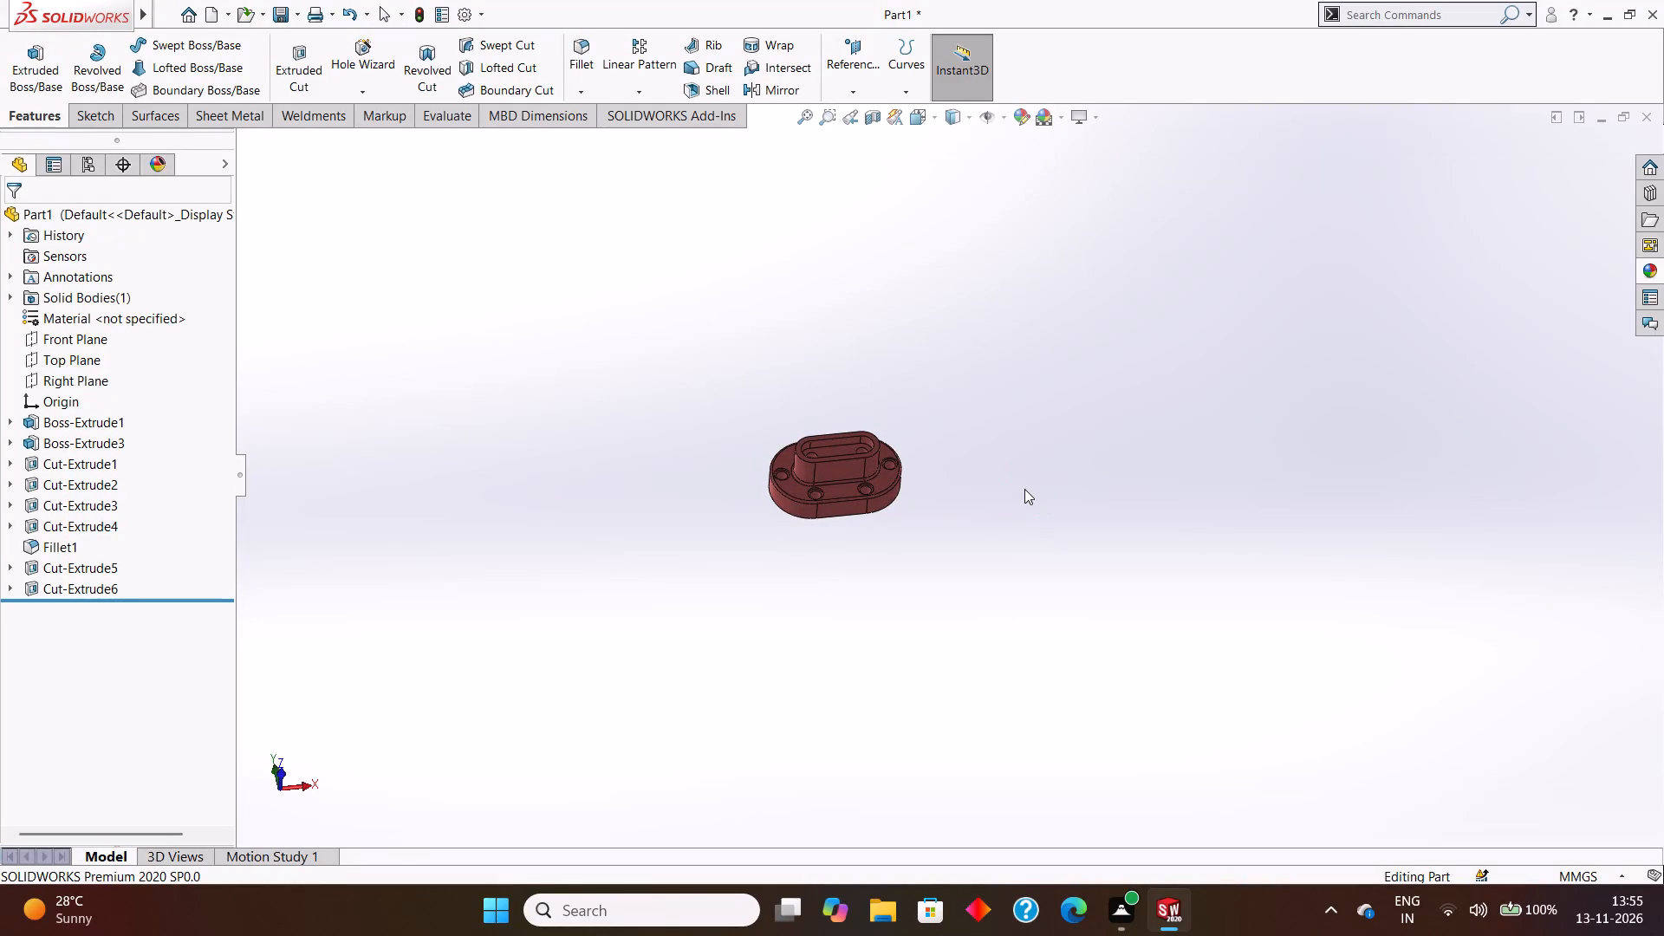
Save the part as a SOLIDWORKS Part file named drawing 2 in the tryfuji folder.
key(ctrl+s)
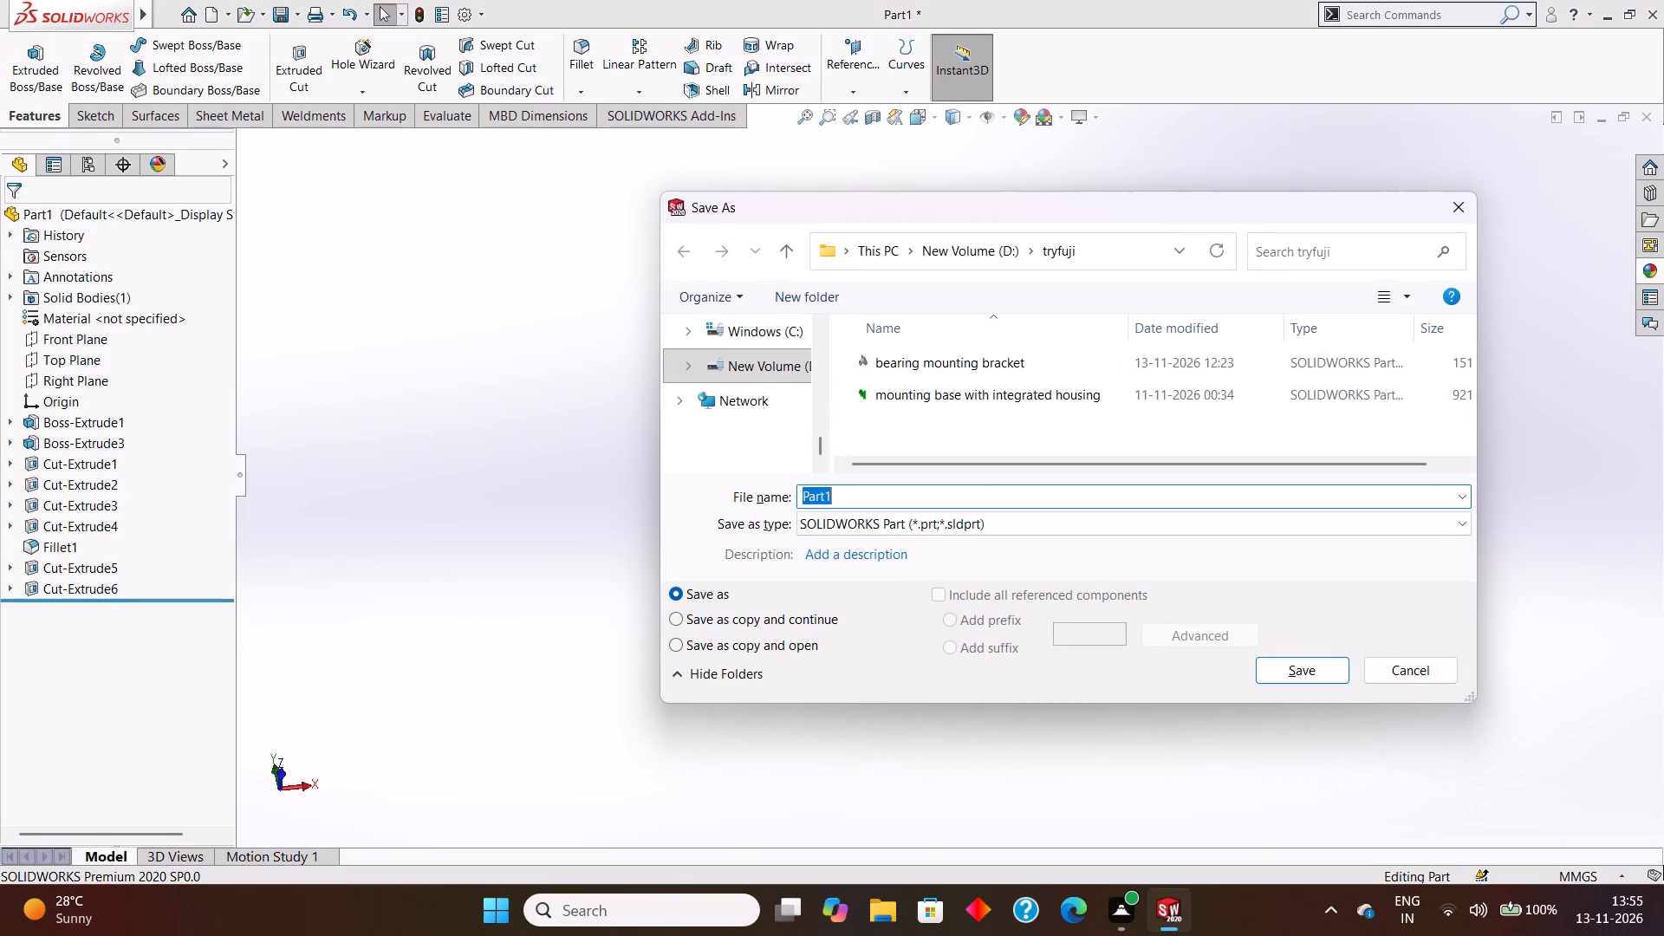
click(880, 501)
drag(866, 497, 768, 497)
drag(768, 497, 762, 497)
key(BackSpace)
text(drawing)
key(space)
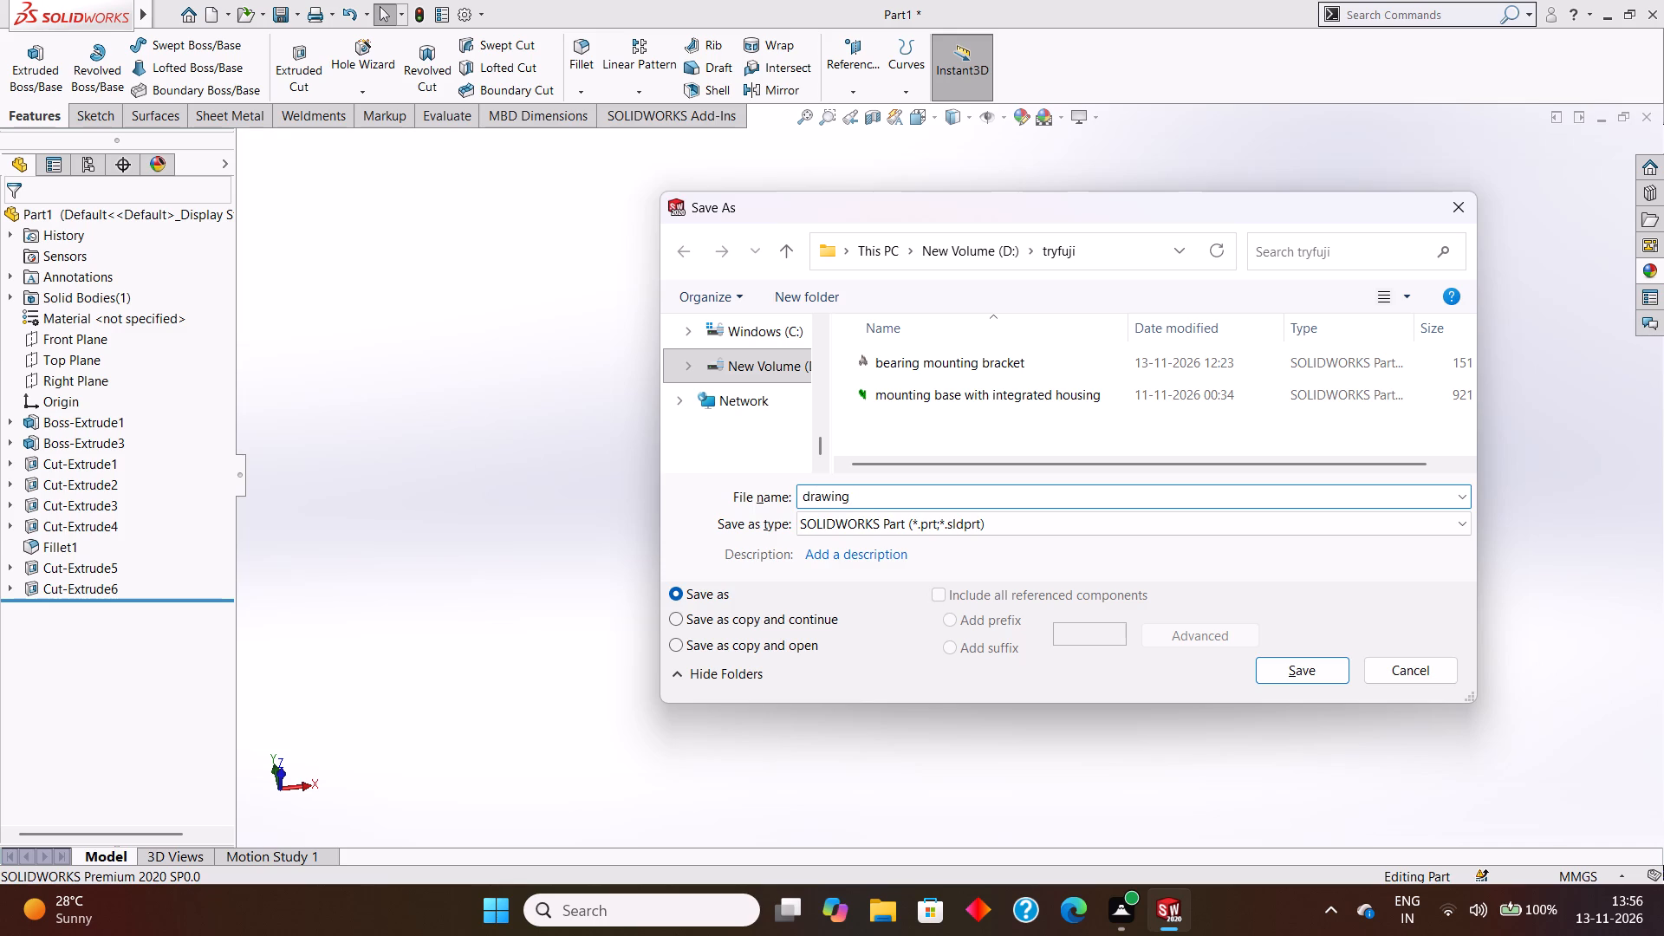
key(2)
click(1284, 665)
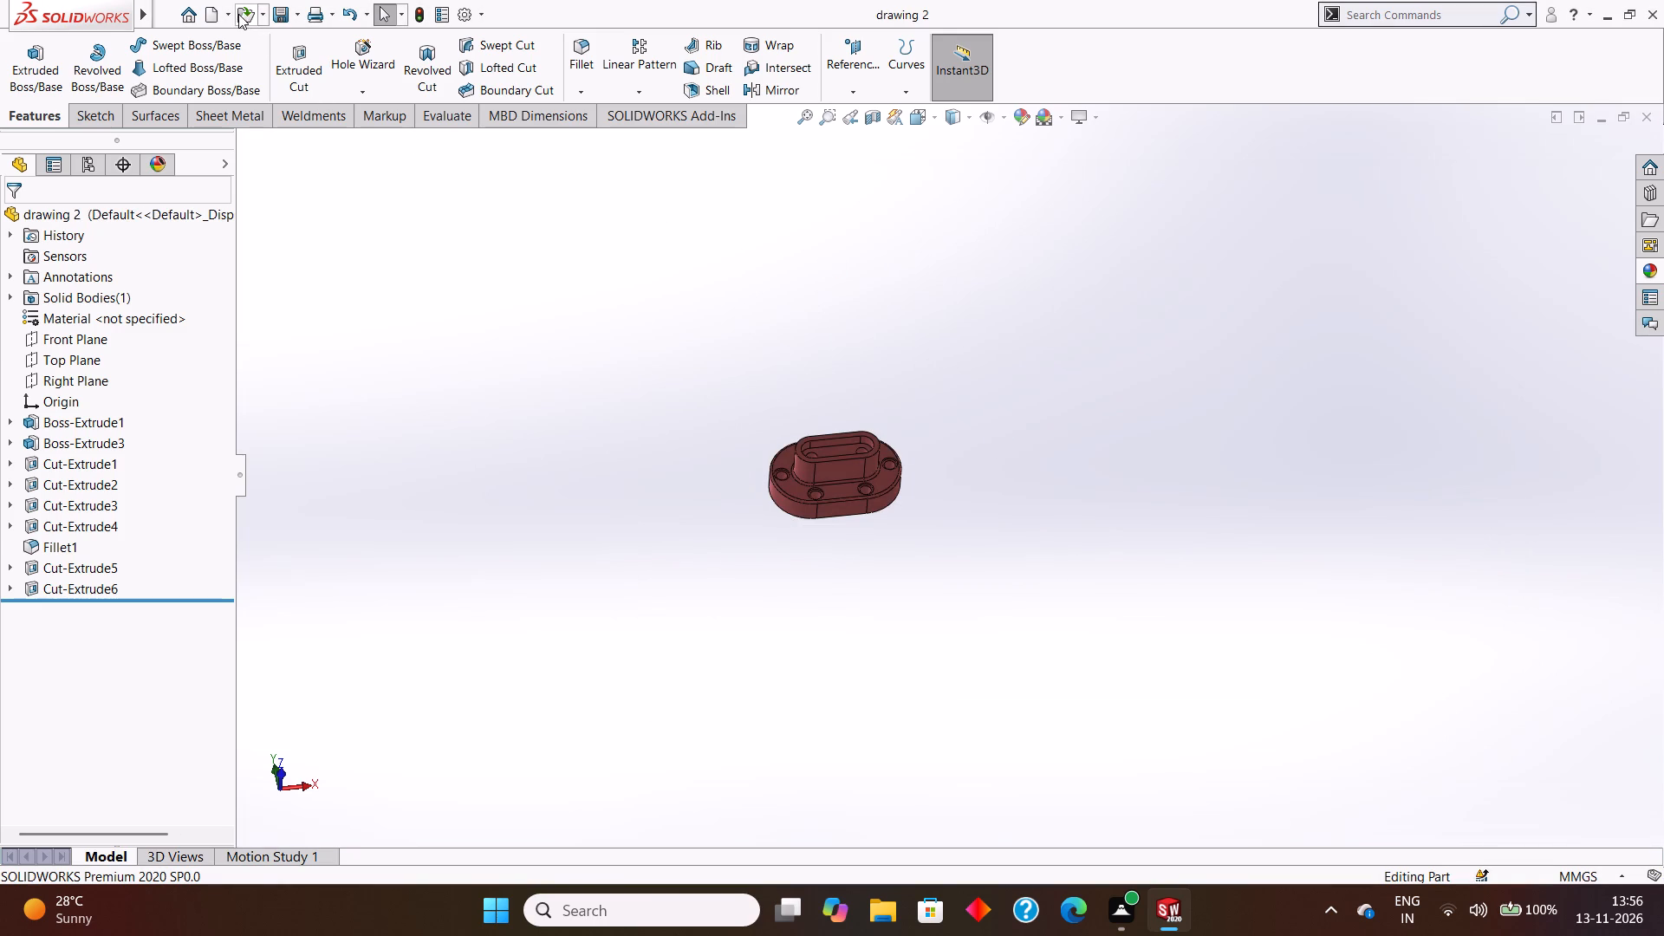
Save a copy of the part as an Adobe PDF named drawing 2 in the tryfuji folder.
click(229, 11)
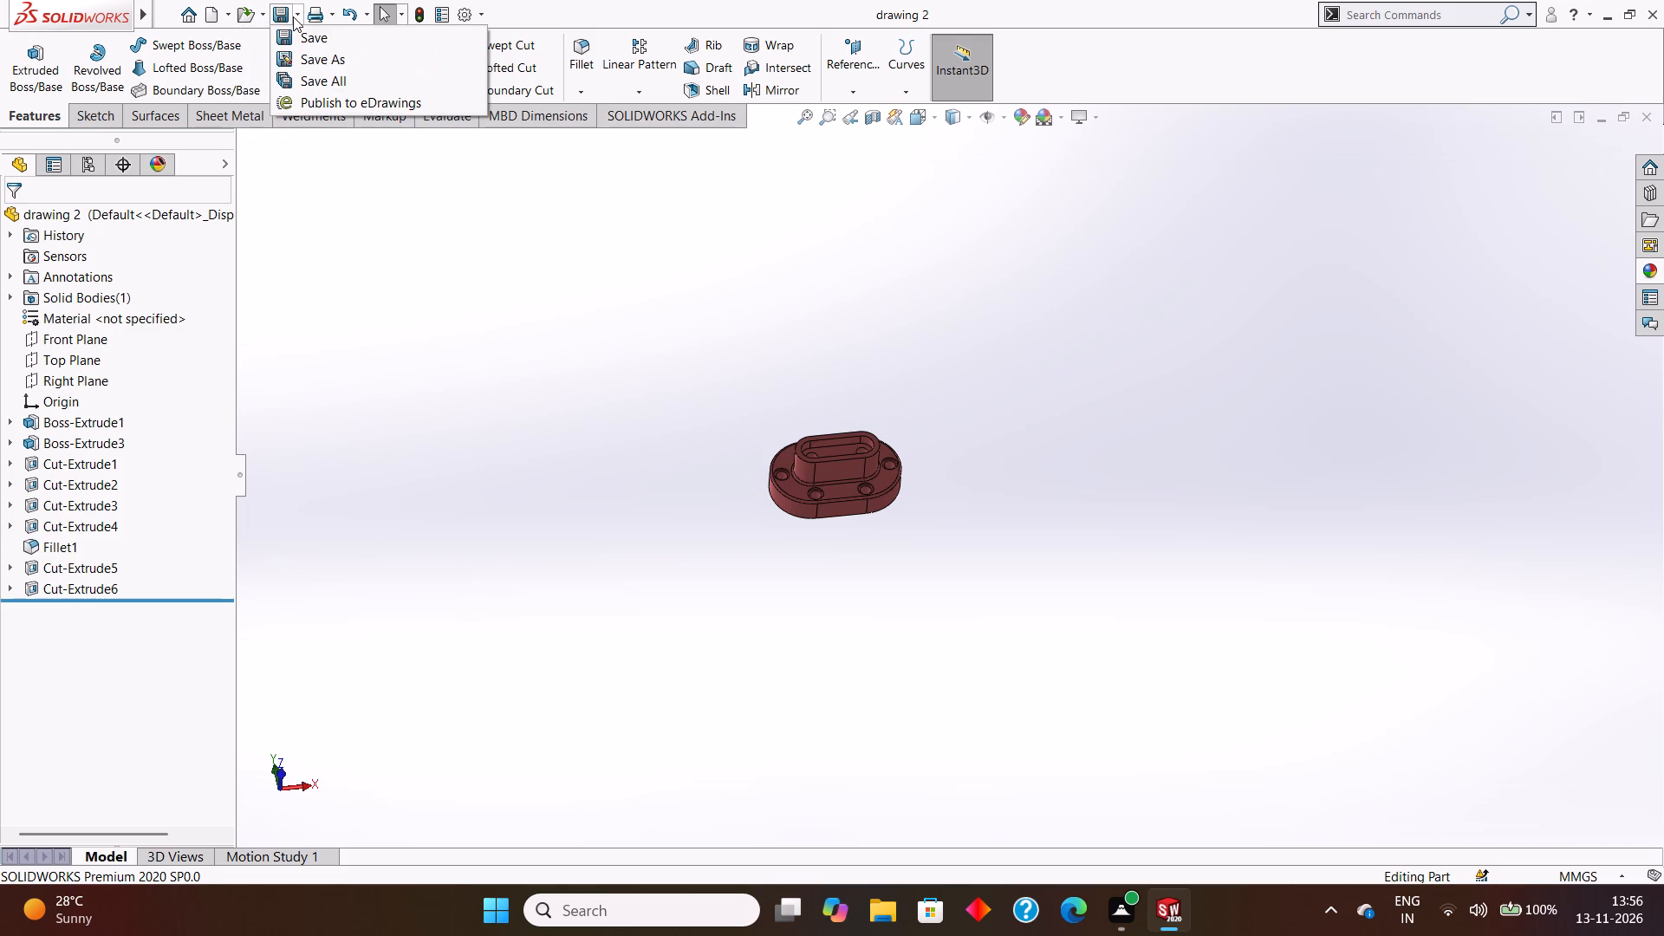
click(314, 55)
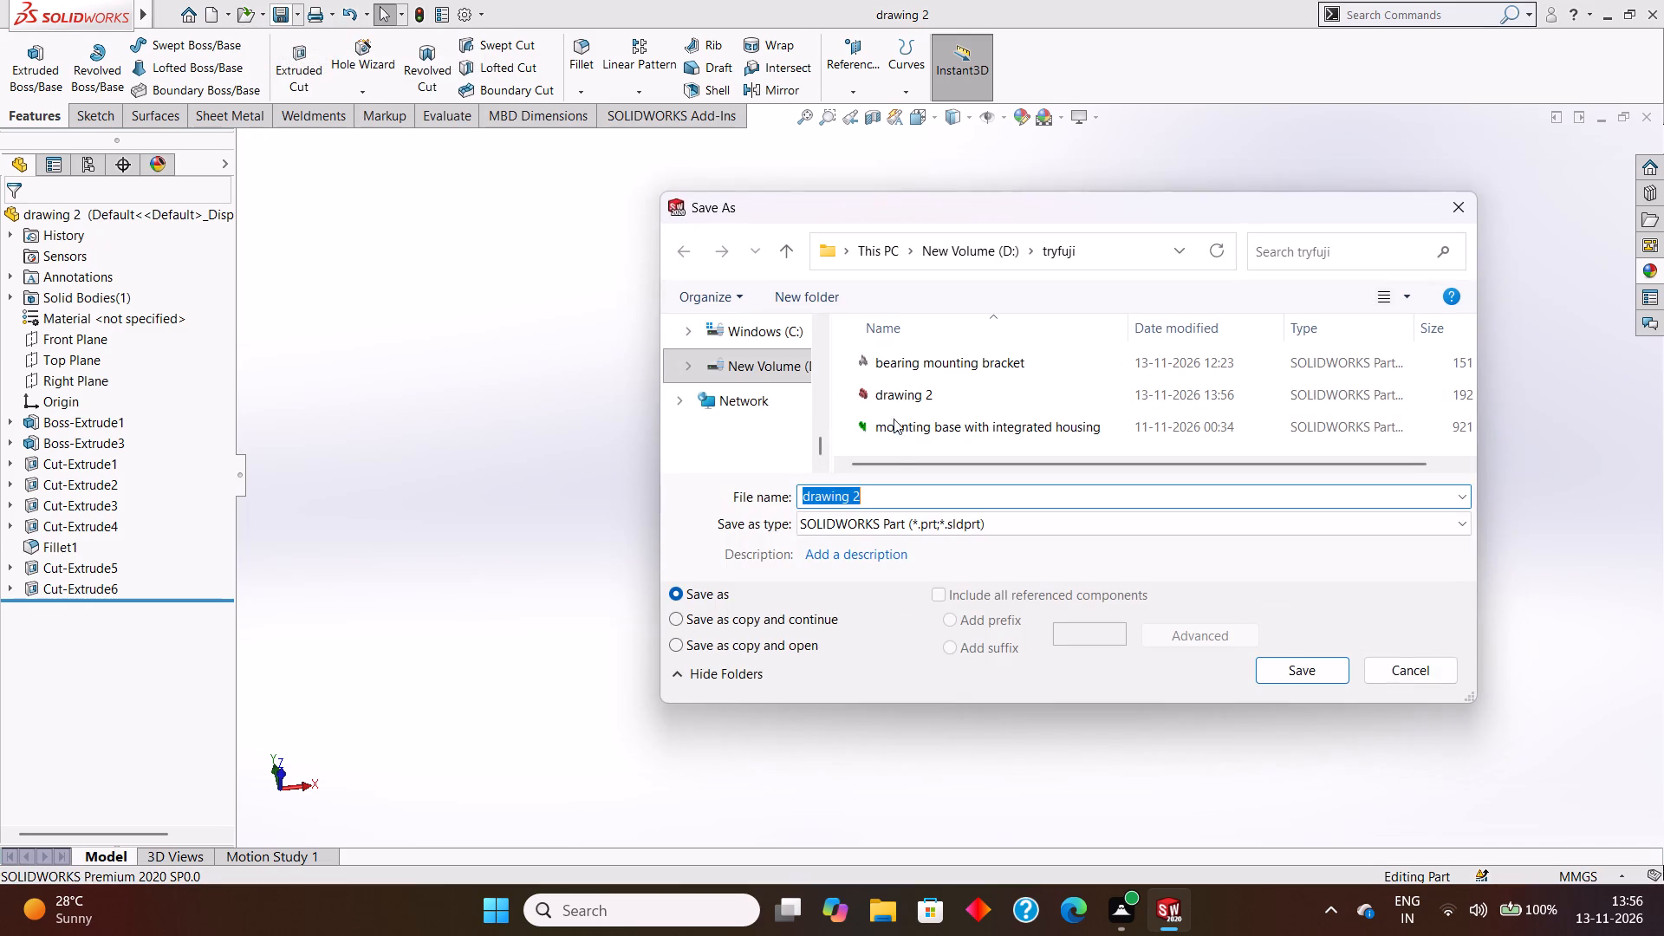
click(1011, 515)
click(1014, 127)
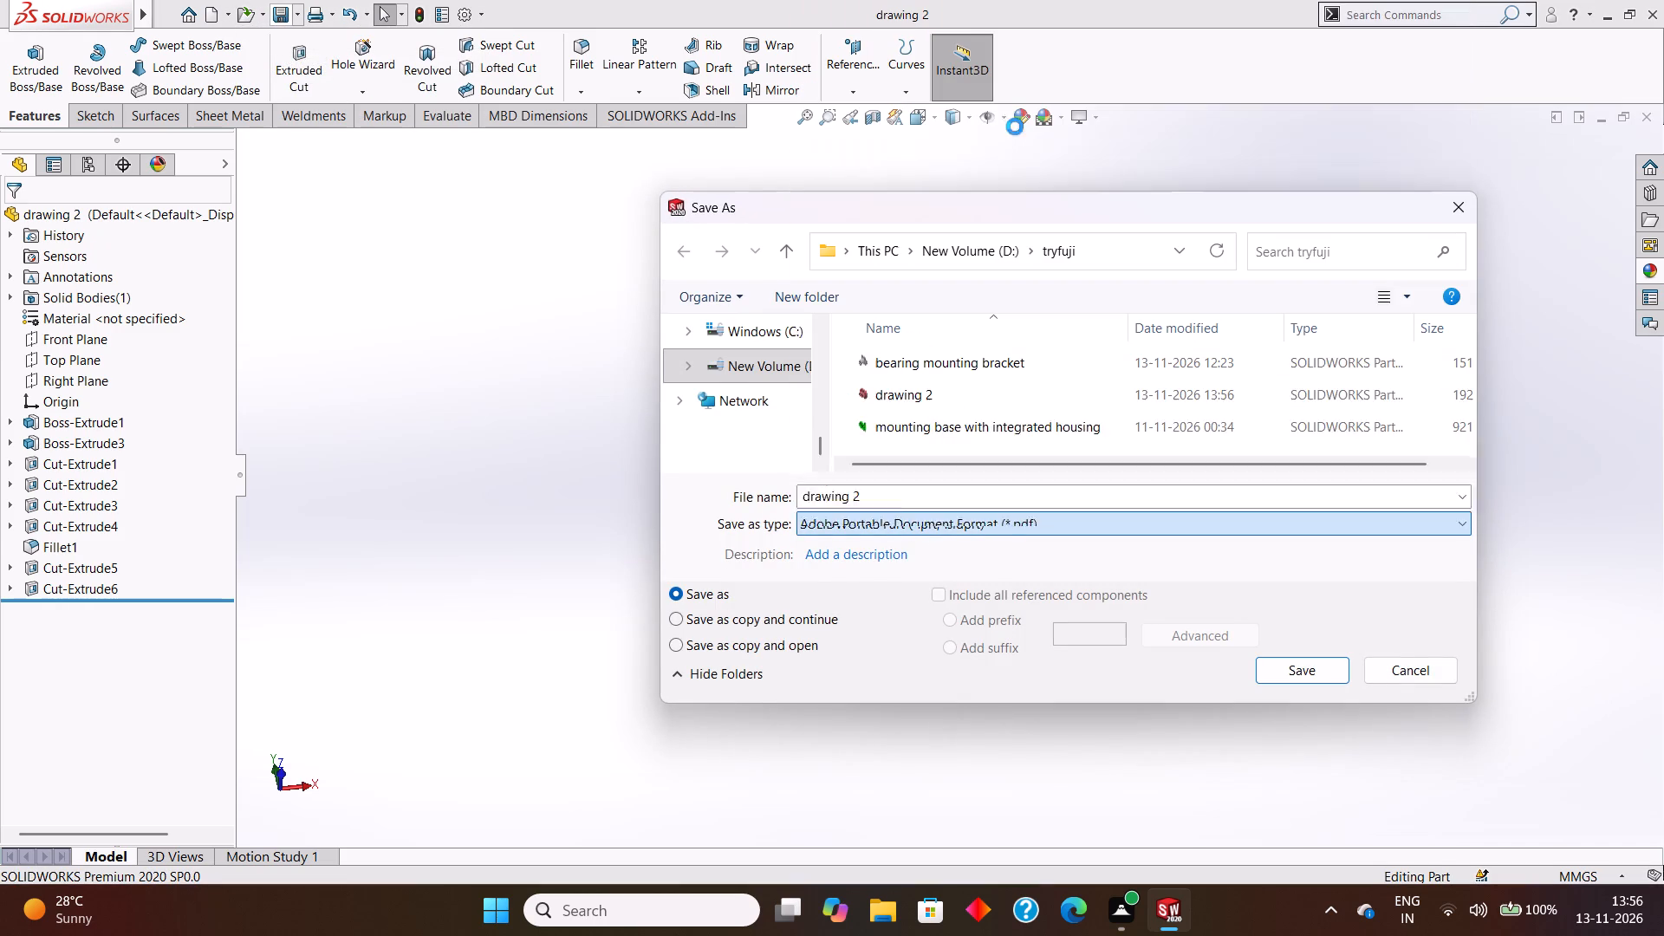
click(886, 555)
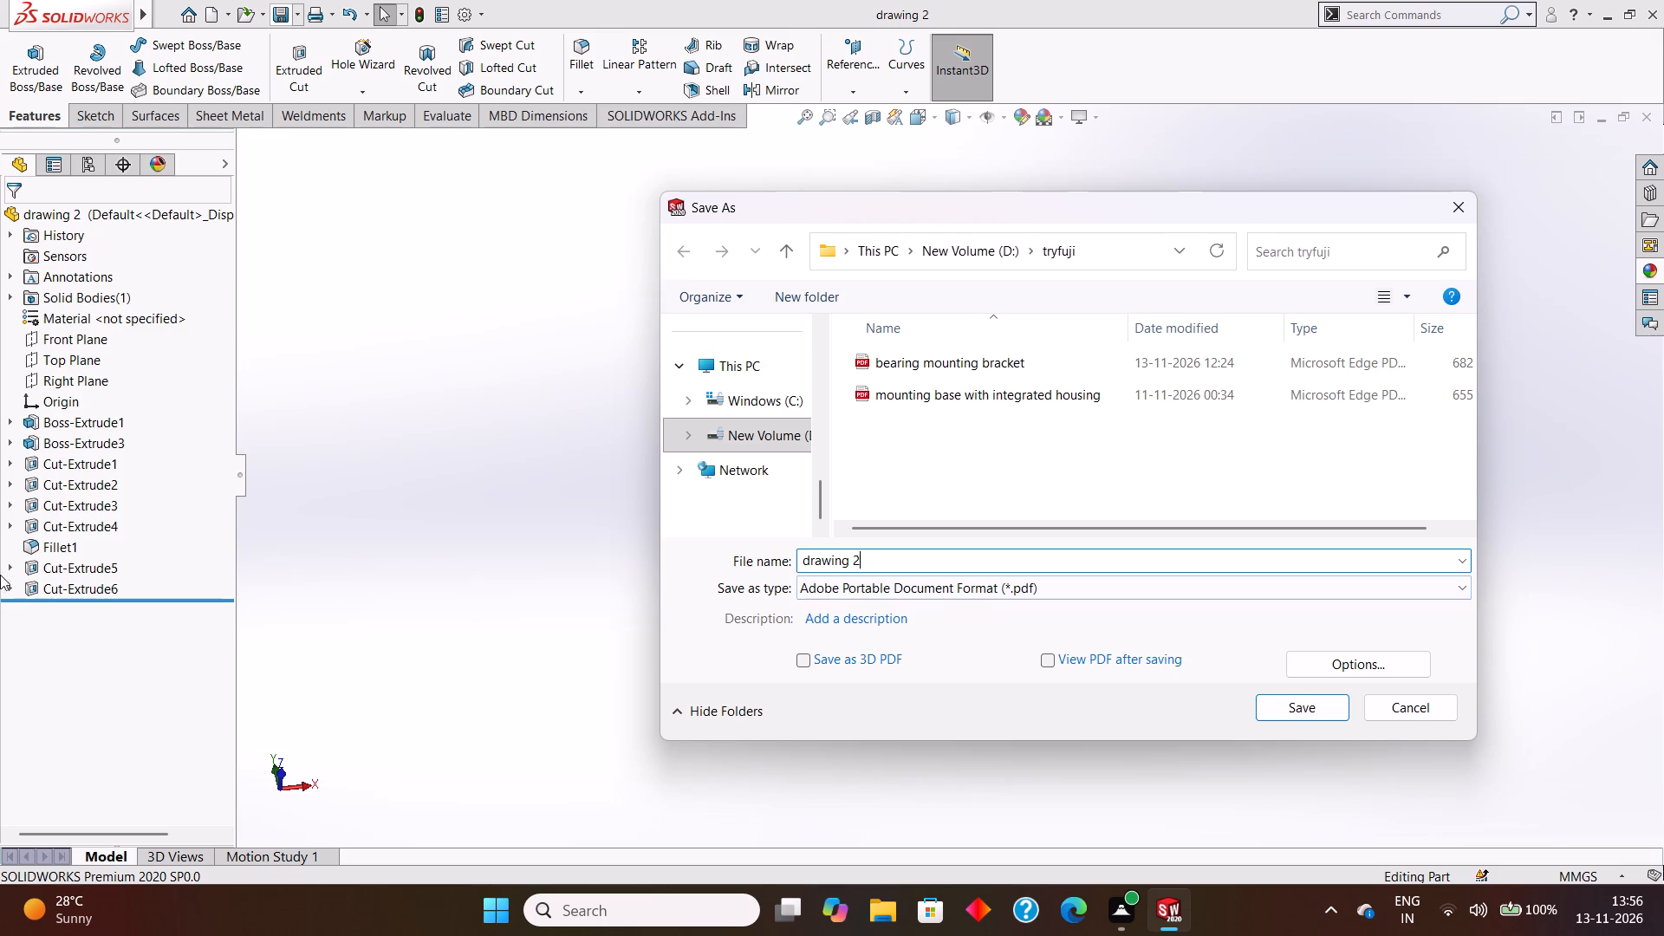
click(1308, 696)
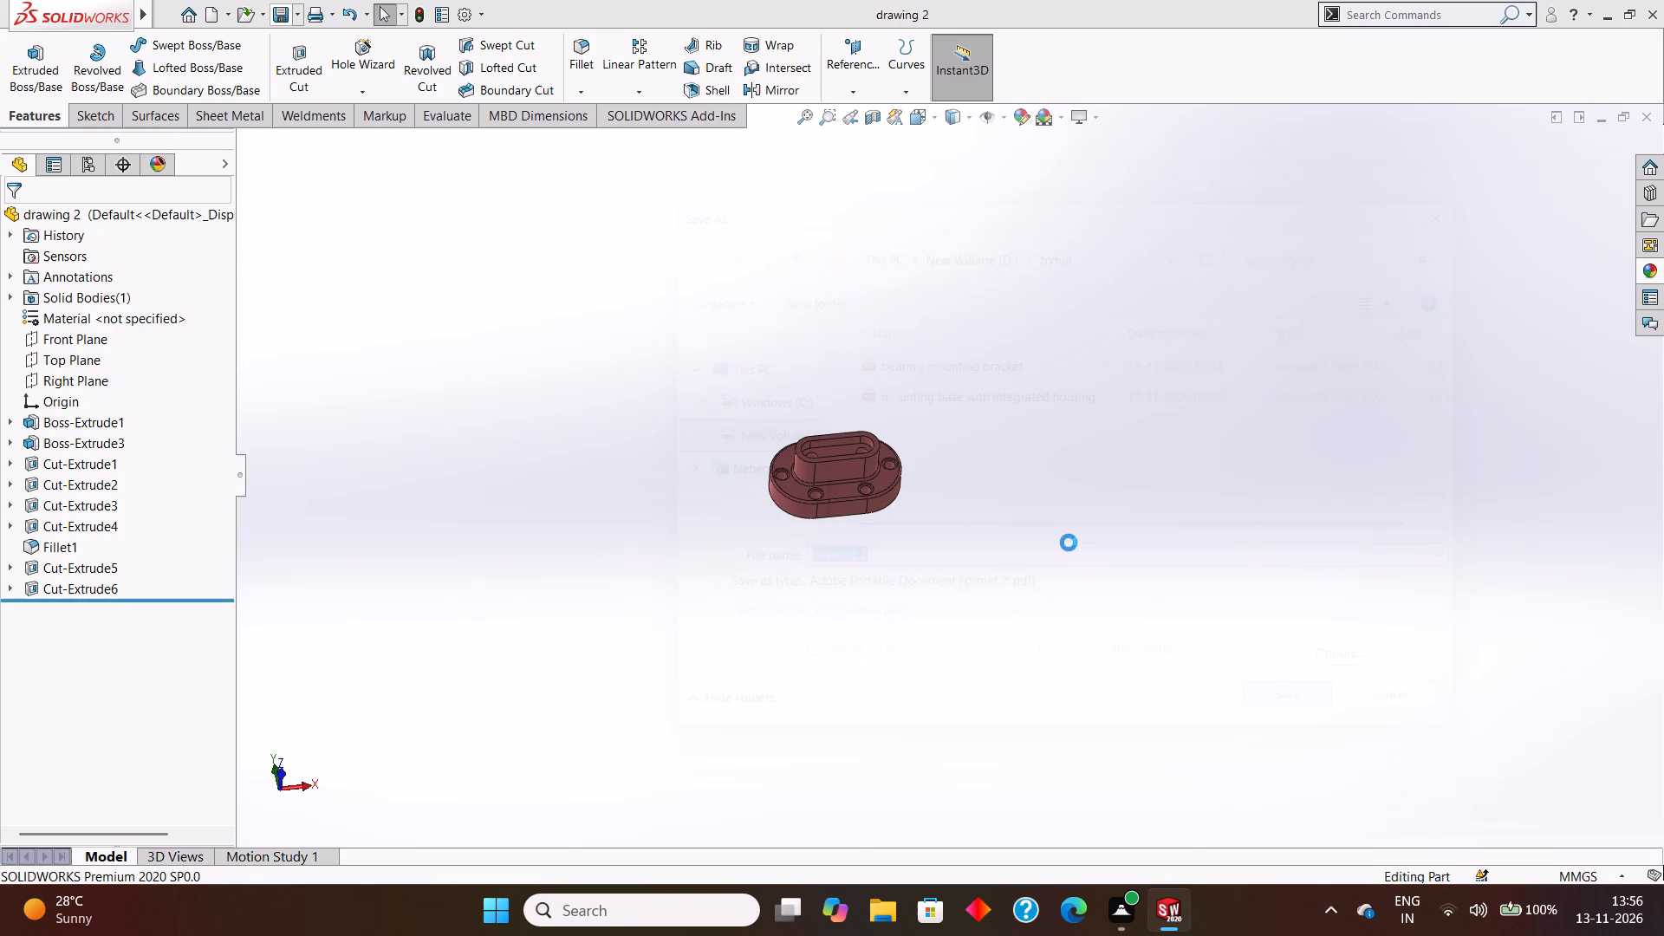